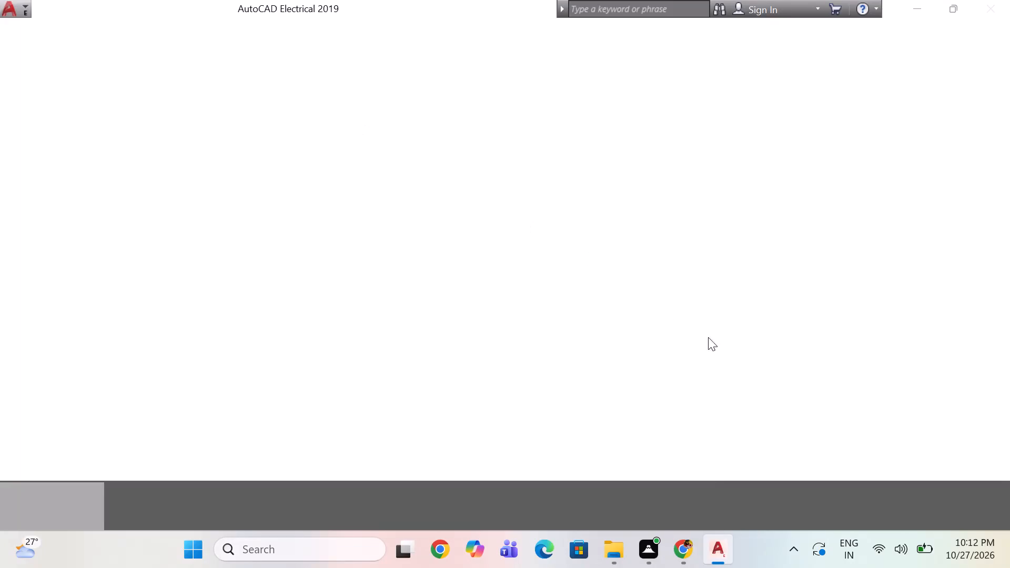
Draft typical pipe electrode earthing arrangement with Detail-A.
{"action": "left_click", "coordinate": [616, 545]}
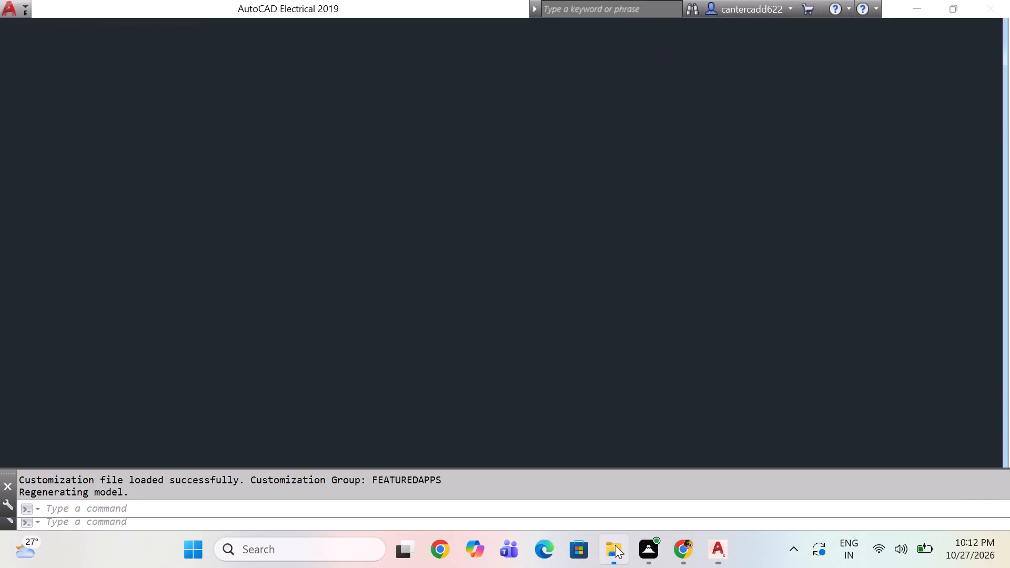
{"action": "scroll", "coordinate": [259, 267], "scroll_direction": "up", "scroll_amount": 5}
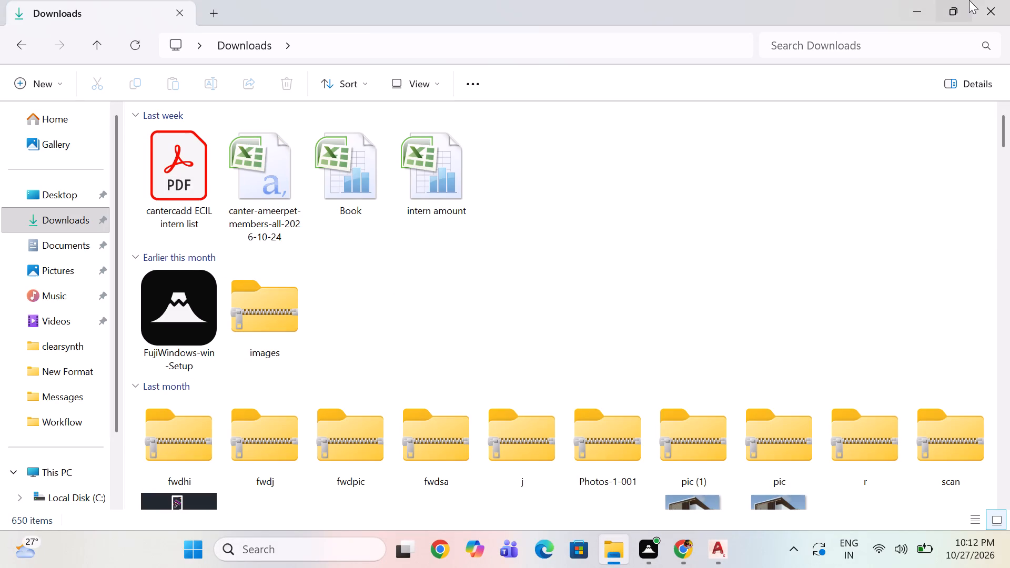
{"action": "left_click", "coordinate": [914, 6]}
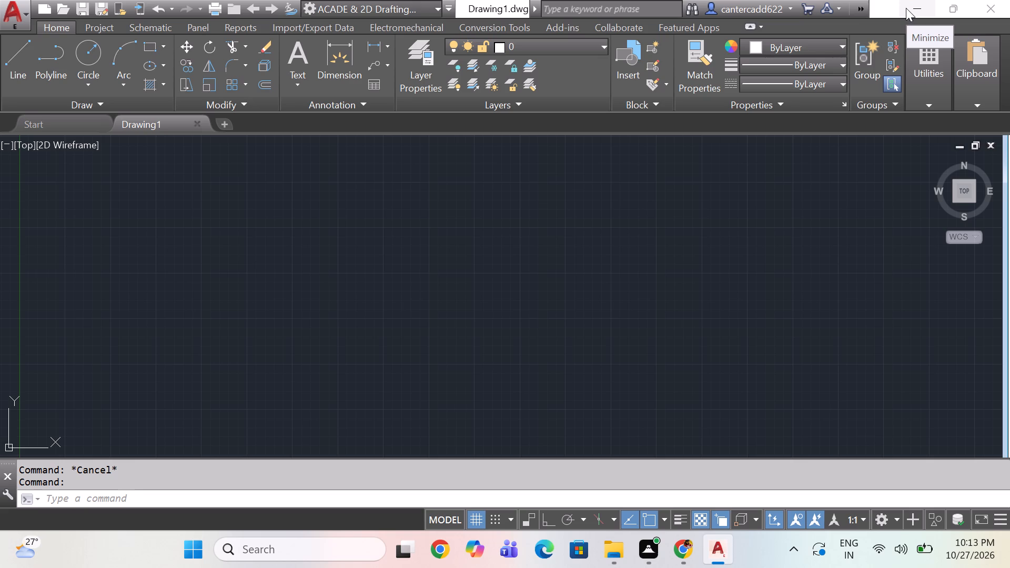
Start a line in the empty drawing, placing its first point above and to the right of the origin.
{"action": "scroll", "coordinate": [419, 255], "scroll_direction": "down", "scroll_amount": 1}
{"action": "middle_click_drag", "start_coordinate": [416, 252], "coordinate": [469, 272]}
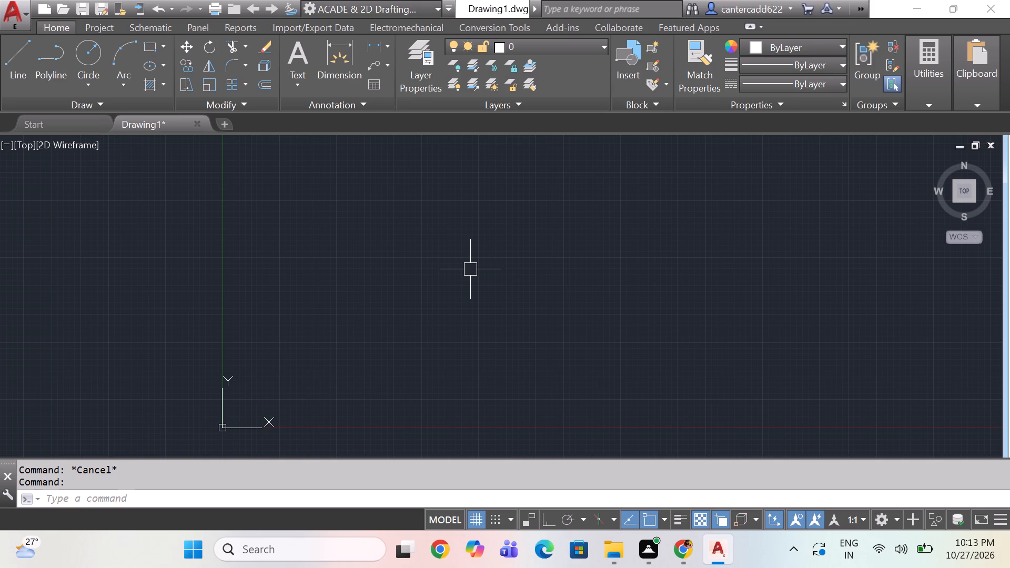
{"action": "type", "text": "l"}
{"action": "key", "text": "space"}
{"action": "left_click", "coordinate": [342, 344]}
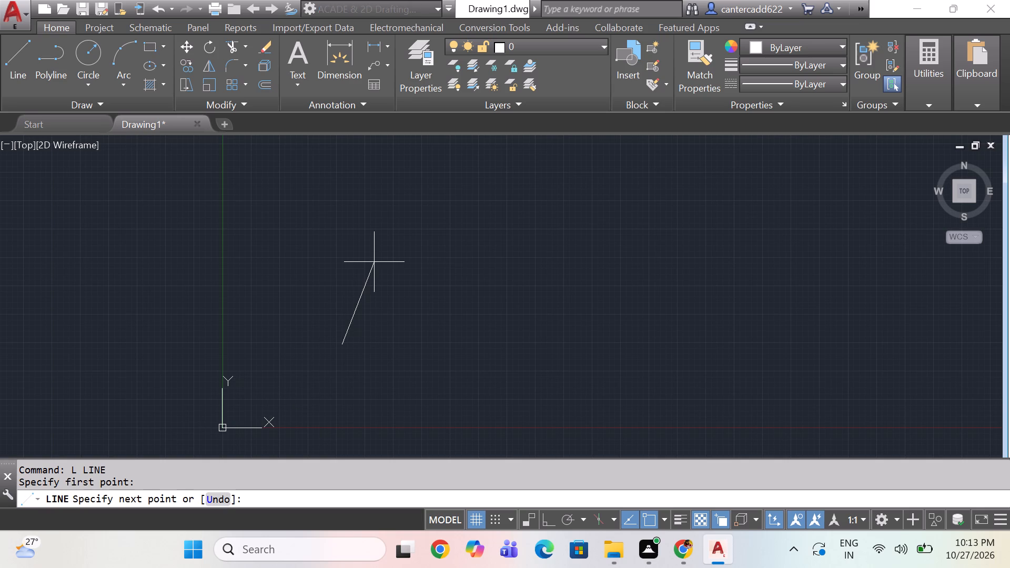
{"action": "key", "text": "super+p"}
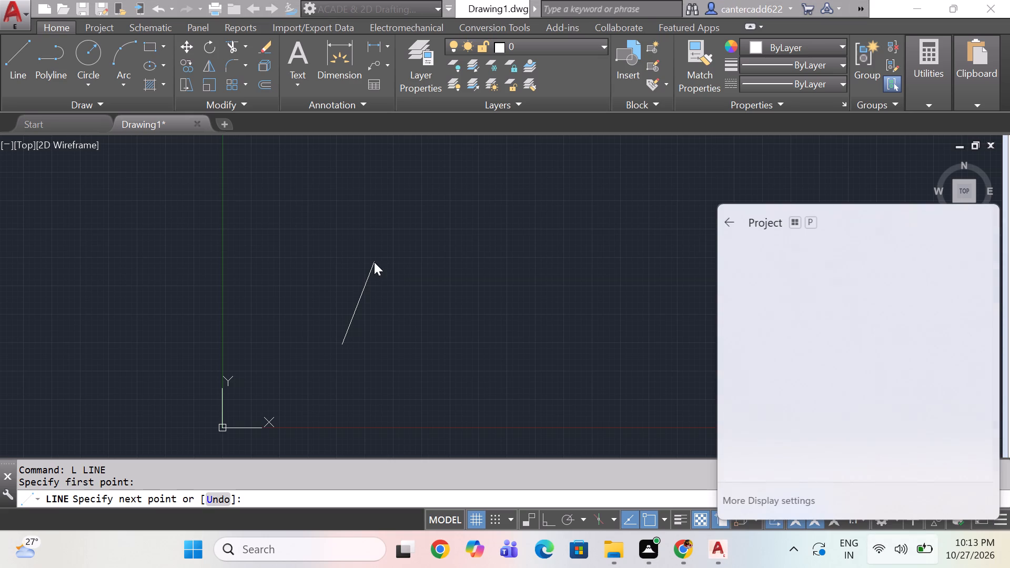
{"action": "left_click", "coordinate": [451, 282]}
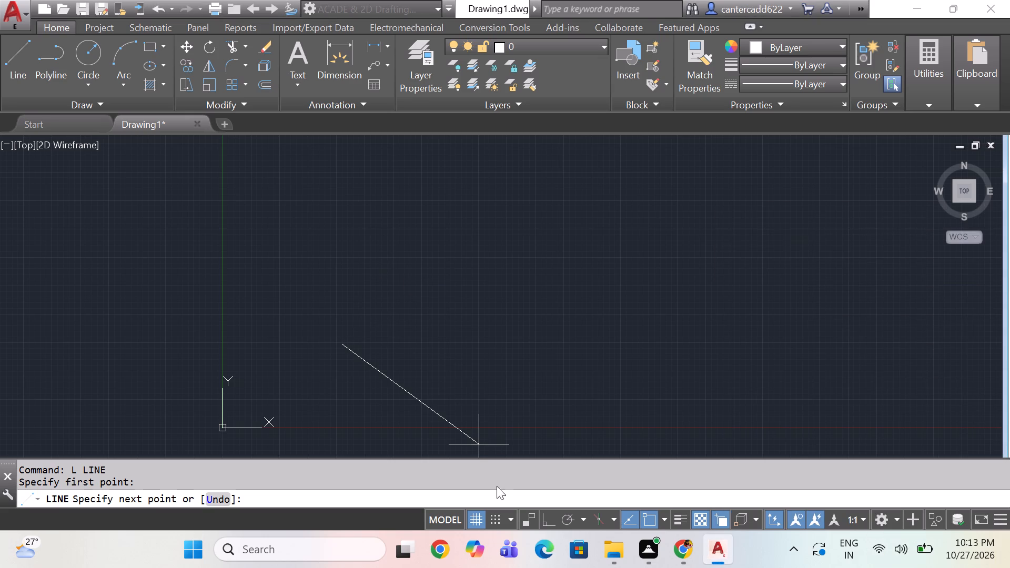
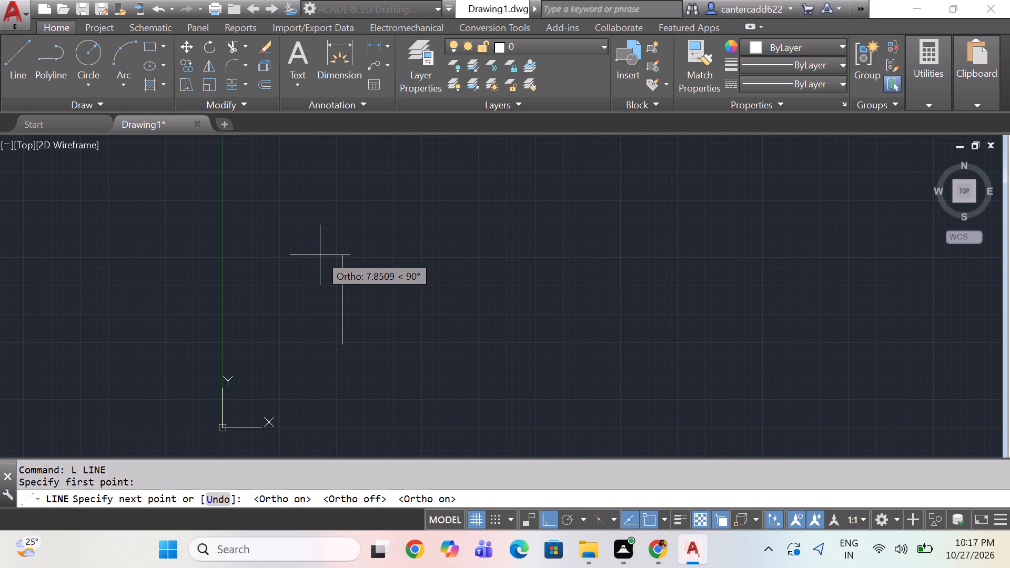
Finish the started line as a single vertical segment 125 units long, going straight up from its first point.
{"action": "type", "text": "126"}
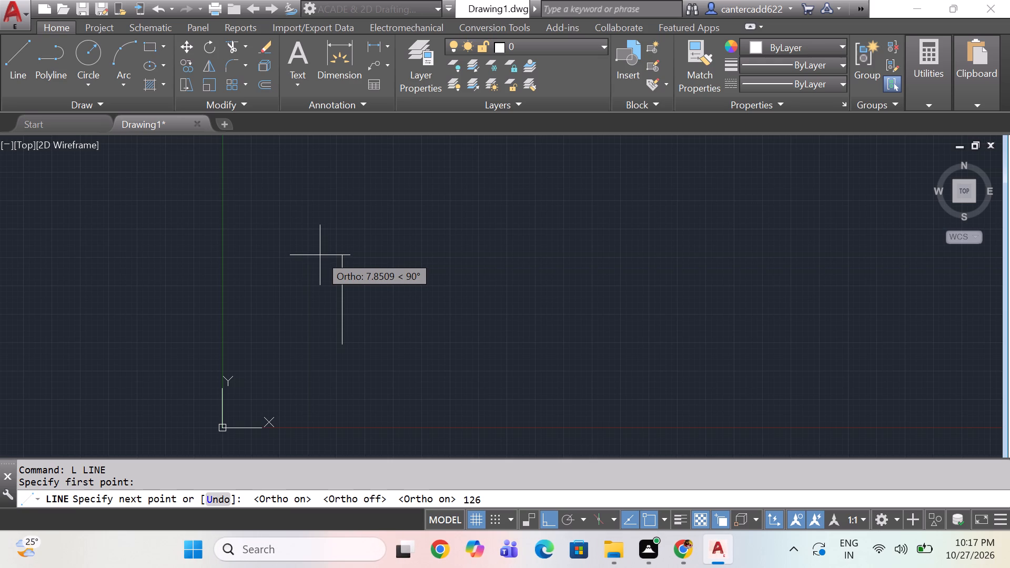
{"action": "key", "text": "BackSpace"}
{"action": "type", "text": "5"}
{"action": "key", "text": "space"}
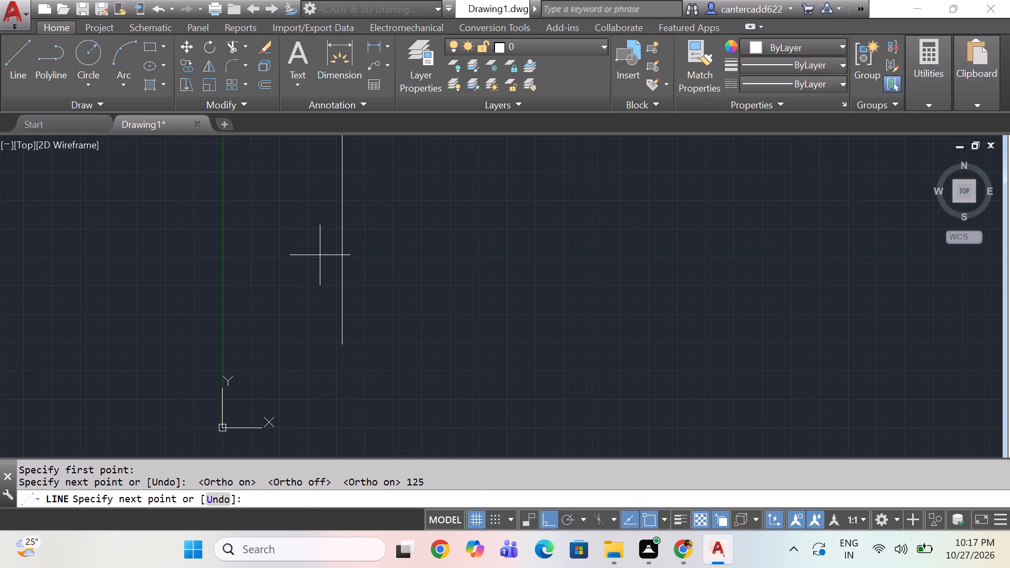
{"action": "scroll", "coordinate": [411, 290], "scroll_direction": "down", "scroll_amount": 2}
{"action": "scroll", "coordinate": [462, 272], "scroll_direction": "down", "scroll_amount": 5}
{"action": "key", "text": "space"}
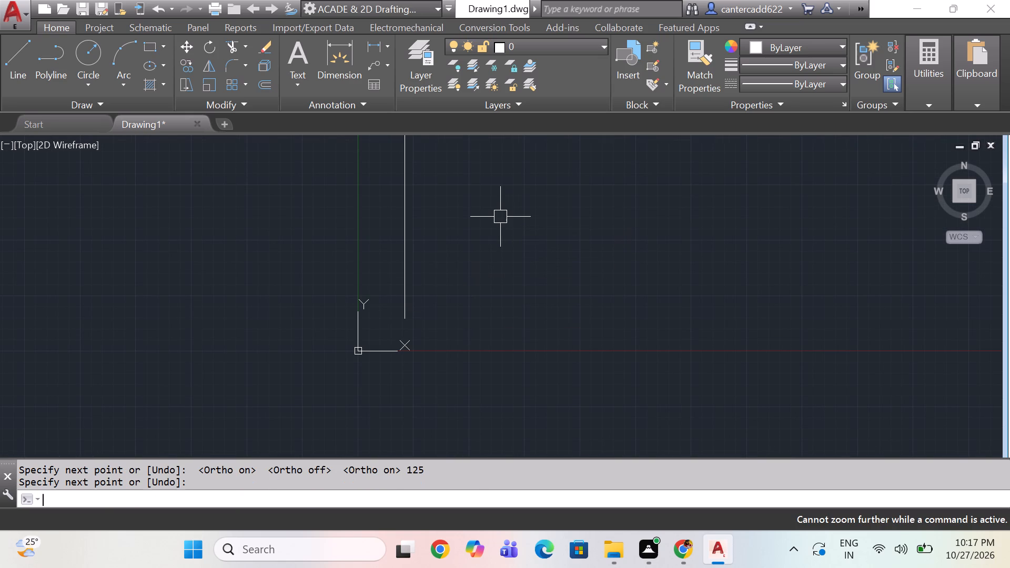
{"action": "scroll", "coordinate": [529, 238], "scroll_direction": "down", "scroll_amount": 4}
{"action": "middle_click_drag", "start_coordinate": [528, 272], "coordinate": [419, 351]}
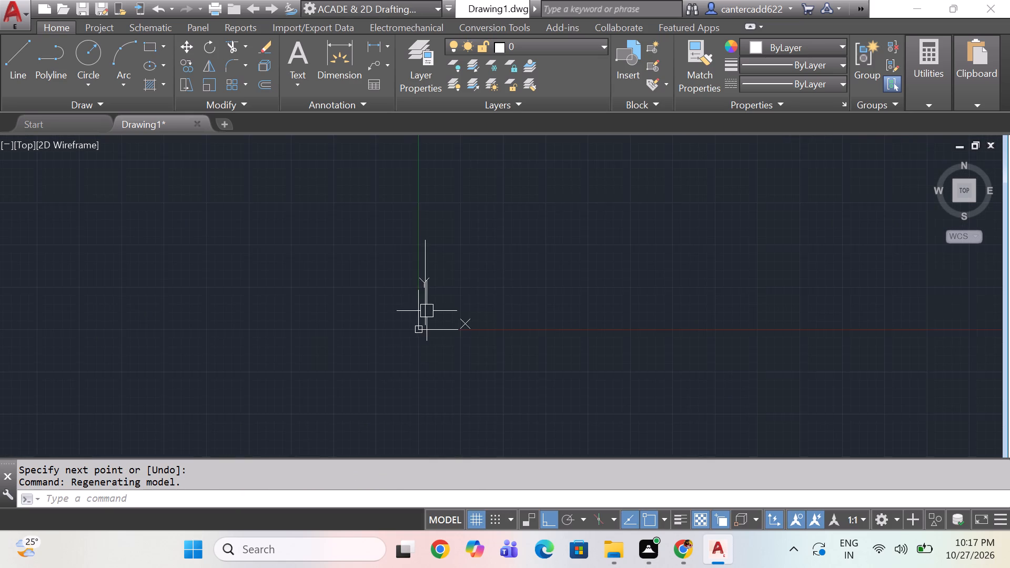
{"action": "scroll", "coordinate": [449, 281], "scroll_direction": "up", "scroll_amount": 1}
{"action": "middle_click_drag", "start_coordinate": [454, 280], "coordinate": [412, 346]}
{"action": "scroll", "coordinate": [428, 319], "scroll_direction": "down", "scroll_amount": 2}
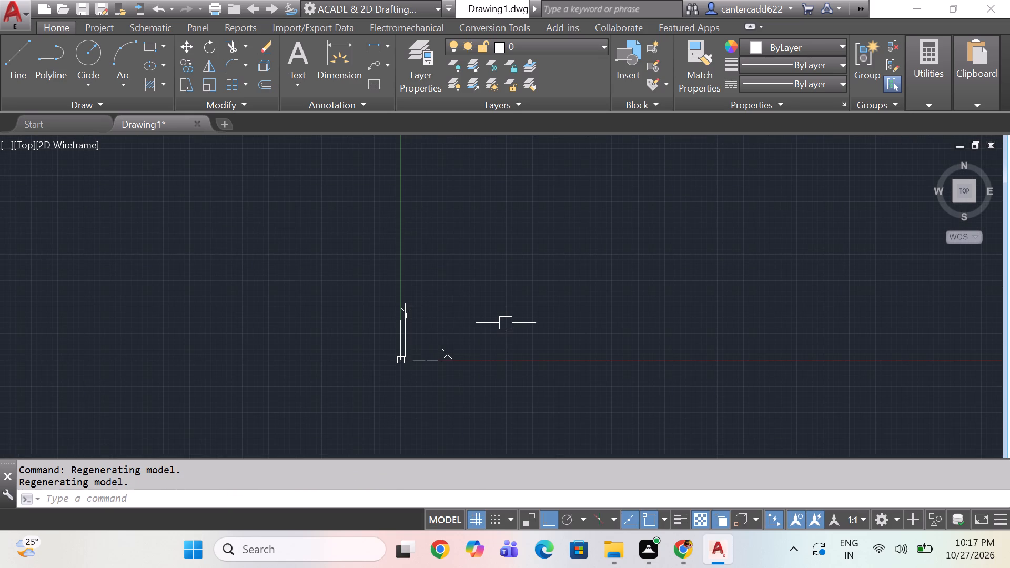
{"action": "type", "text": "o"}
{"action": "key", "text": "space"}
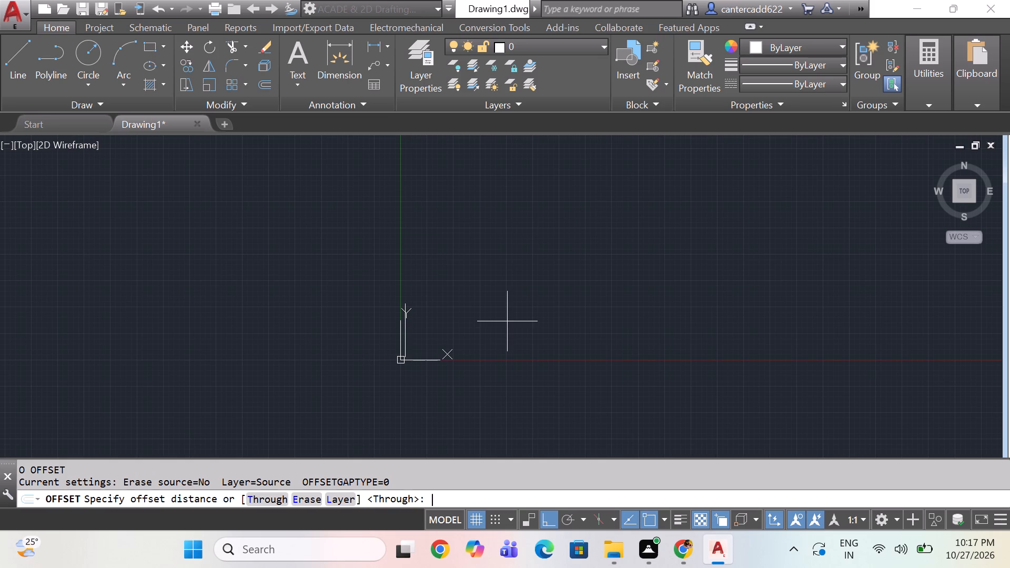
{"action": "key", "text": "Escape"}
Move the vertical line about 540 units horizontally to the right, away from the origin.
{"action": "left_click", "coordinate": [407, 337]}
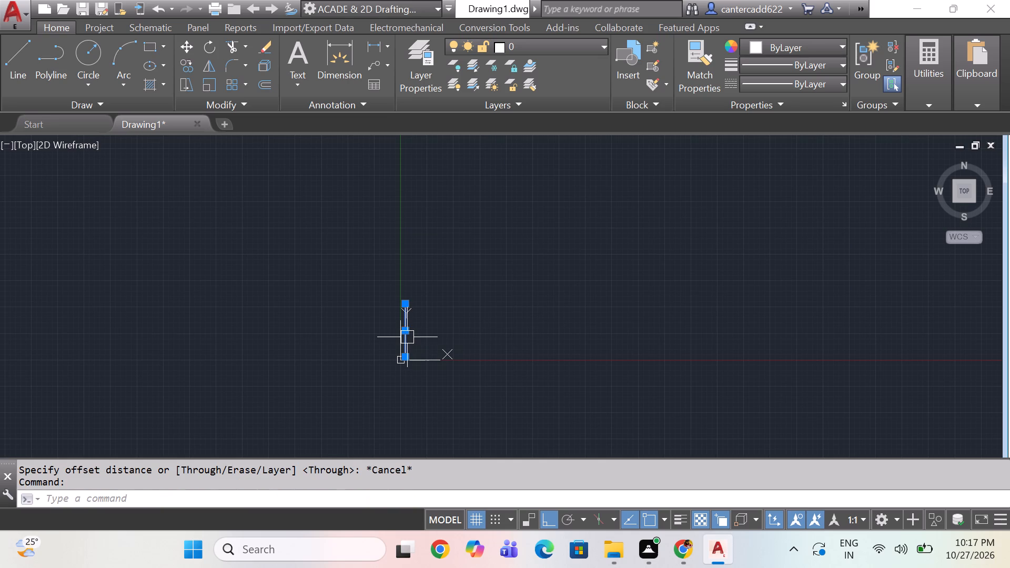
{"action": "left_click", "coordinate": [407, 331]}
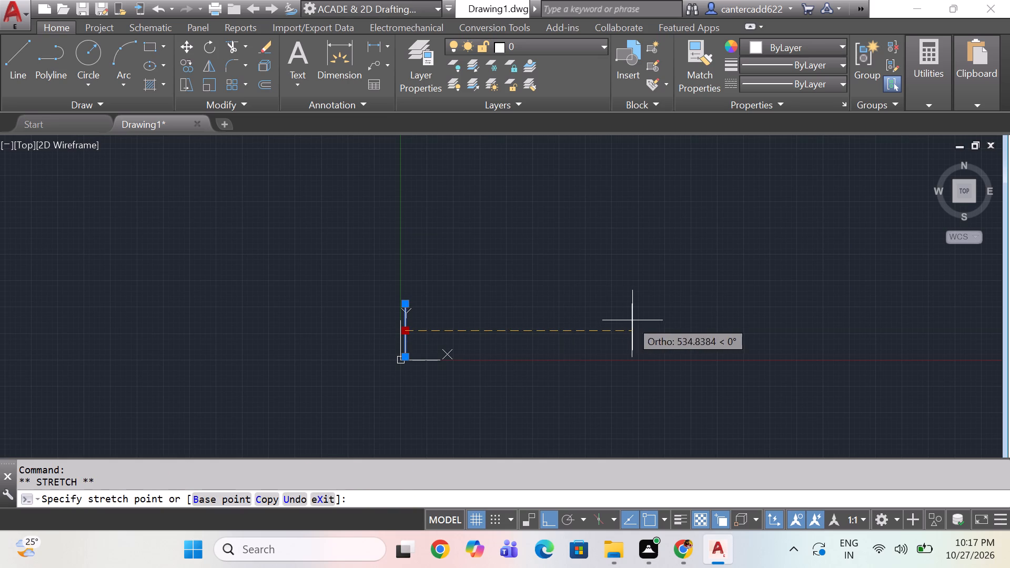
{"action": "left_click", "coordinate": [635, 320]}
{"action": "middle_click_drag", "start_coordinate": [740, 349], "coordinate": [593, 361]}
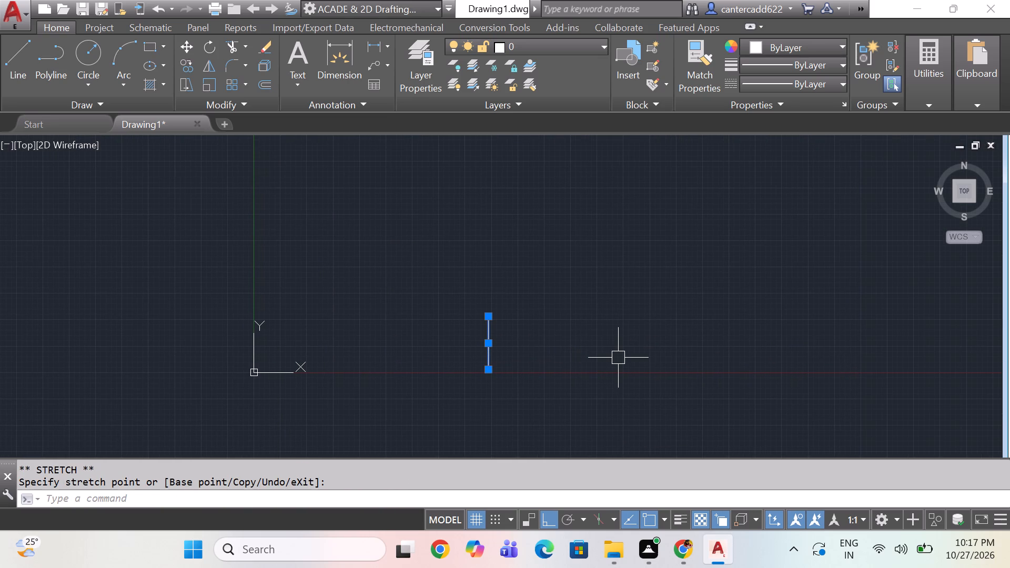
{"action": "key", "text": "Escape"}
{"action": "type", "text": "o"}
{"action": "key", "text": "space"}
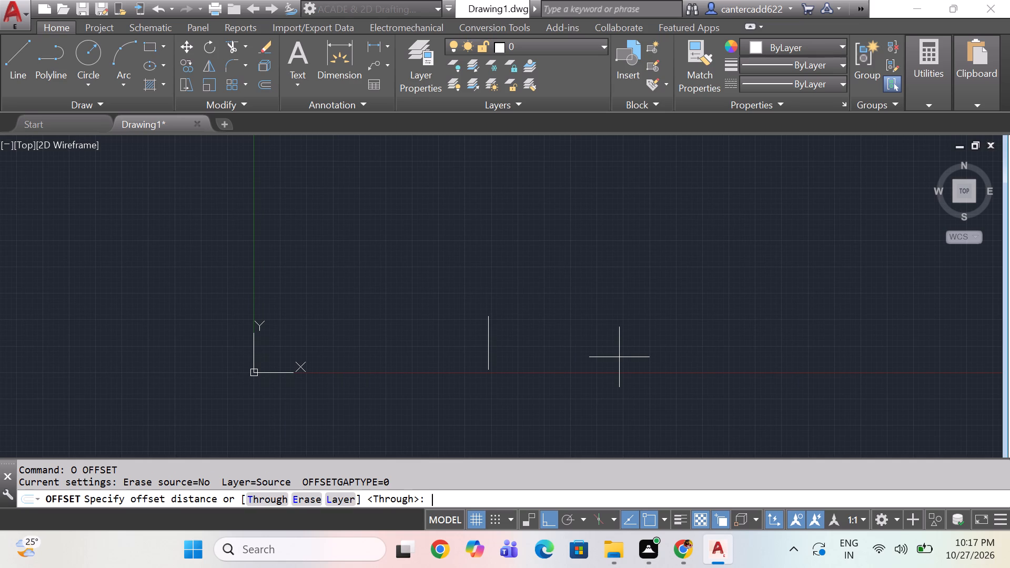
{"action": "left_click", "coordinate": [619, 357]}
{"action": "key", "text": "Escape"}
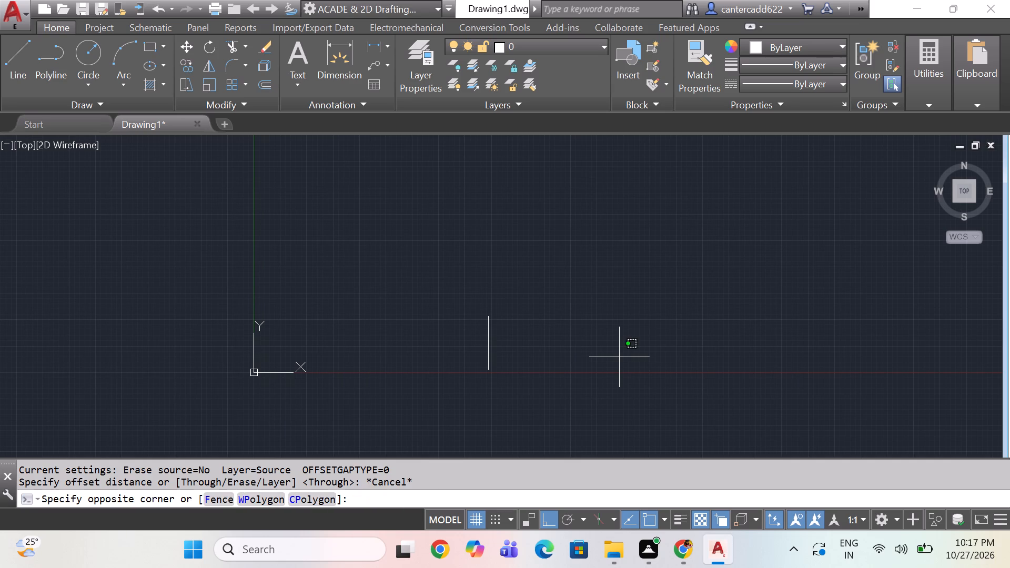
From the vertical line's lower end, draw consecutive horizontal line segments of 125, 125 and 400 units to the right.
{"action": "type", "text": "l"}
{"action": "key", "text": "space"}
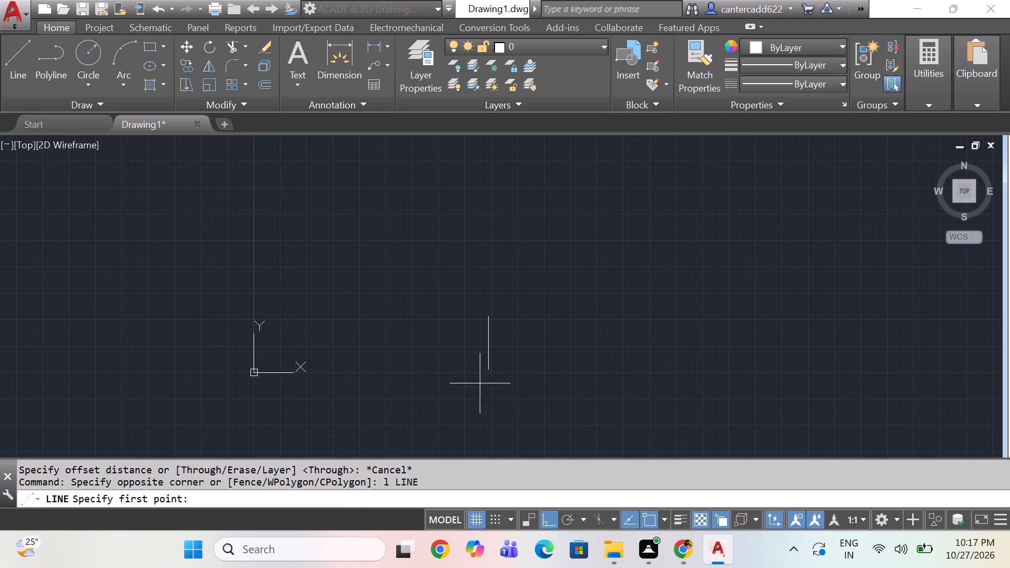
{"action": "left_click_drag", "start_coordinate": [490, 369], "coordinate": [519, 367]}
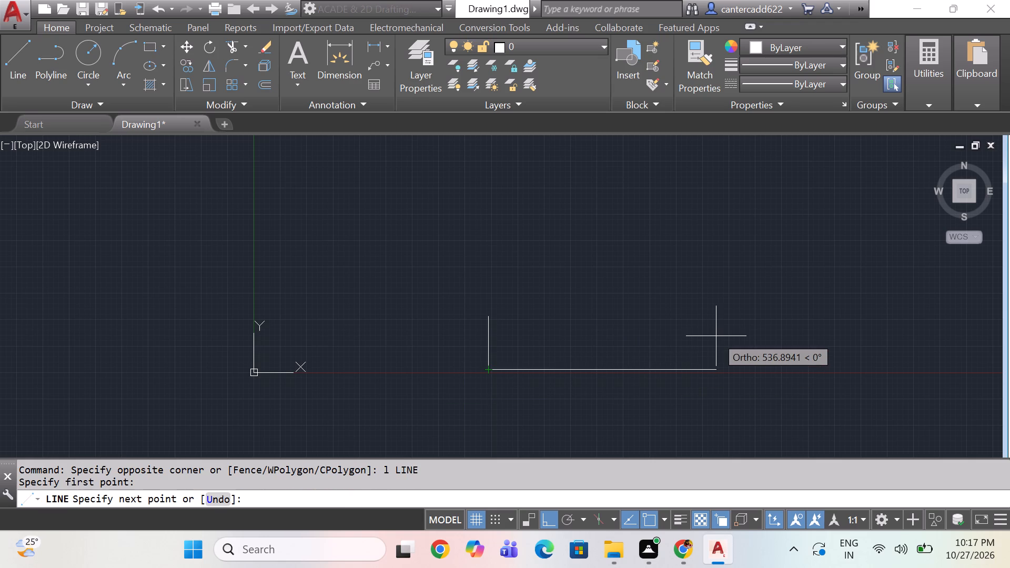
{"action": "type", "text": "12"}
{"action": "key", "text": "5"}
{"action": "key", "text": "space"}
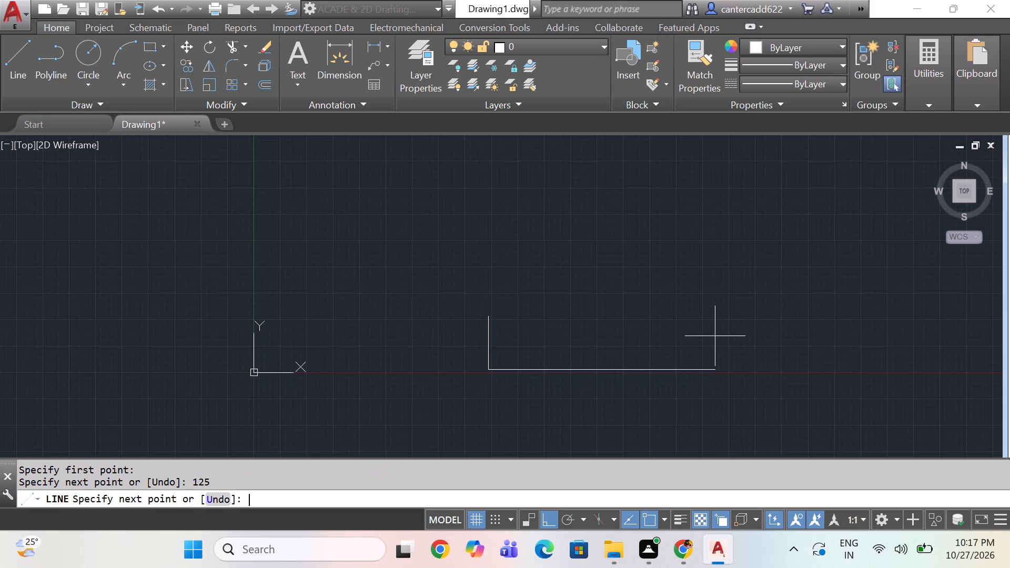
{"action": "type", "text": "125"}
{"action": "key", "text": "space"}
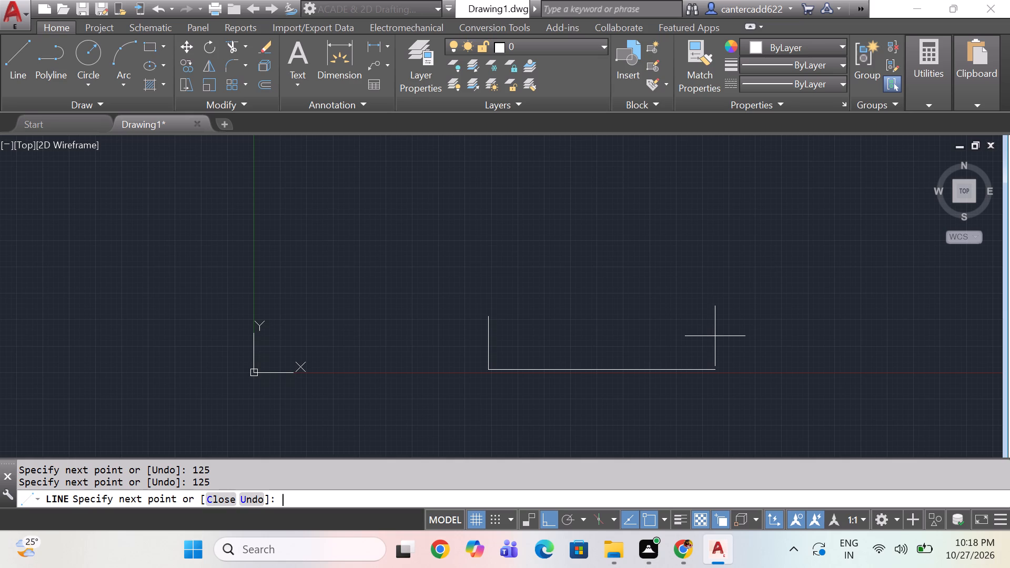
{"action": "key", "text": "4"}
{"action": "type", "text": "00"}
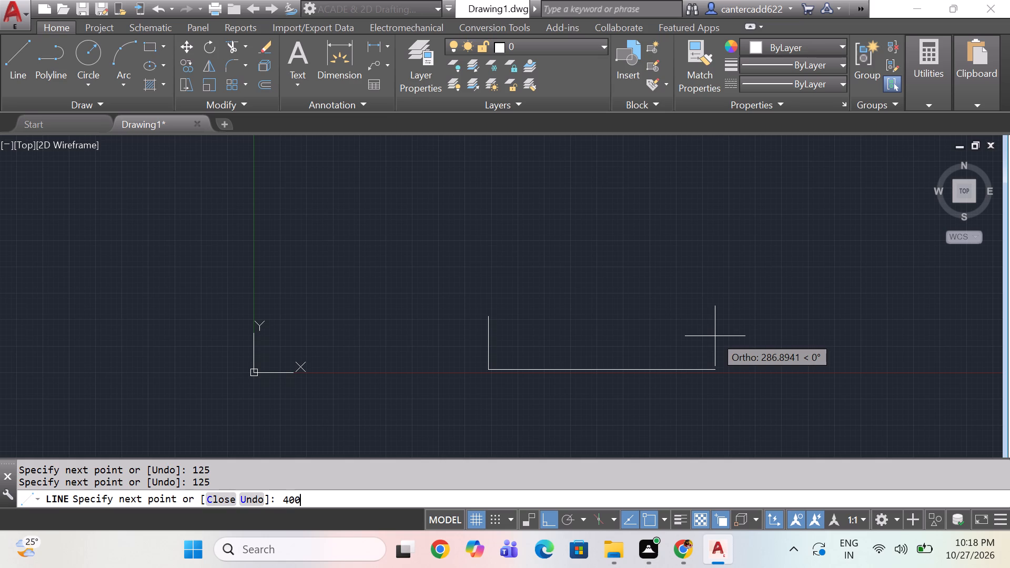
{"action": "key", "text": "space"}
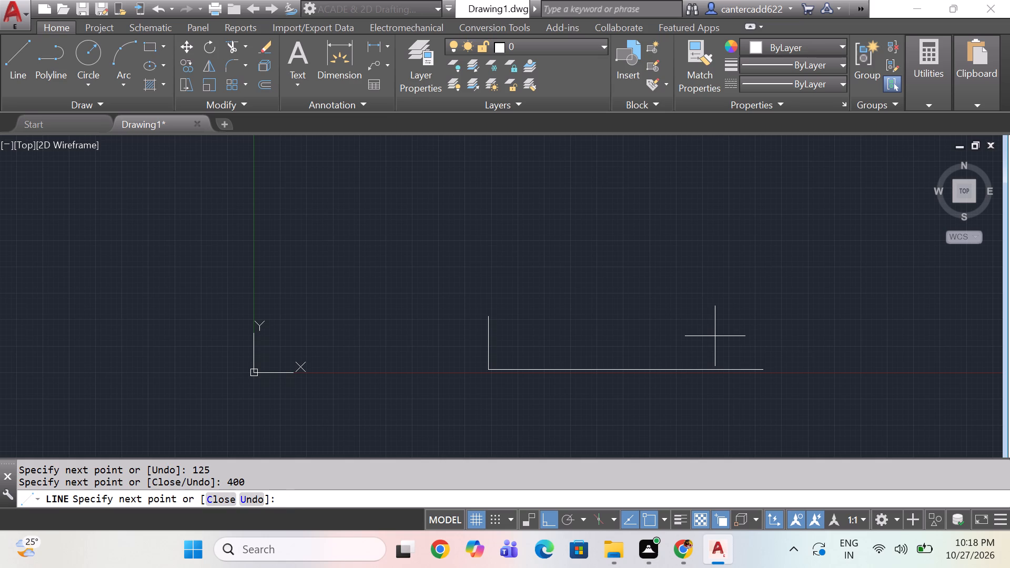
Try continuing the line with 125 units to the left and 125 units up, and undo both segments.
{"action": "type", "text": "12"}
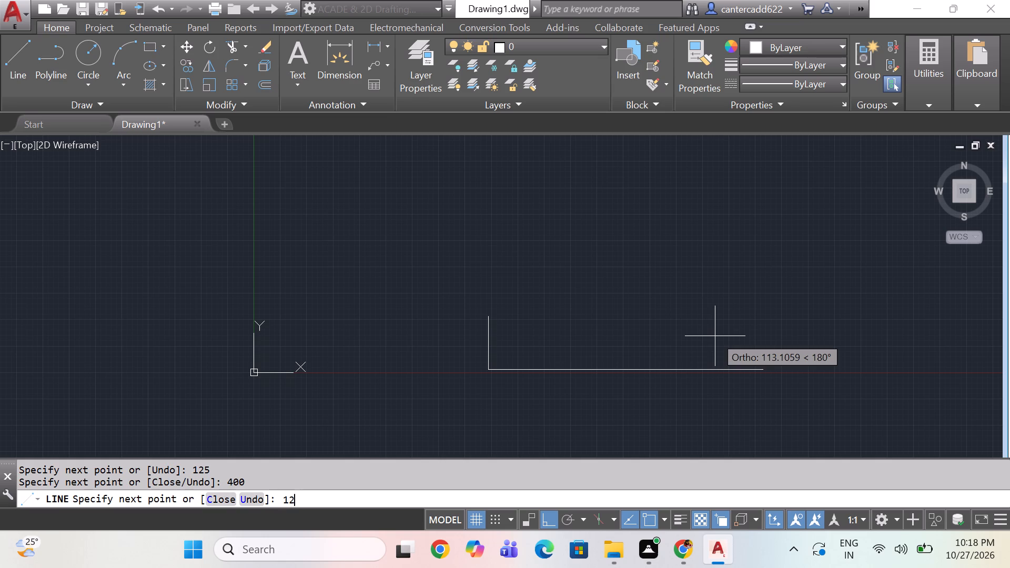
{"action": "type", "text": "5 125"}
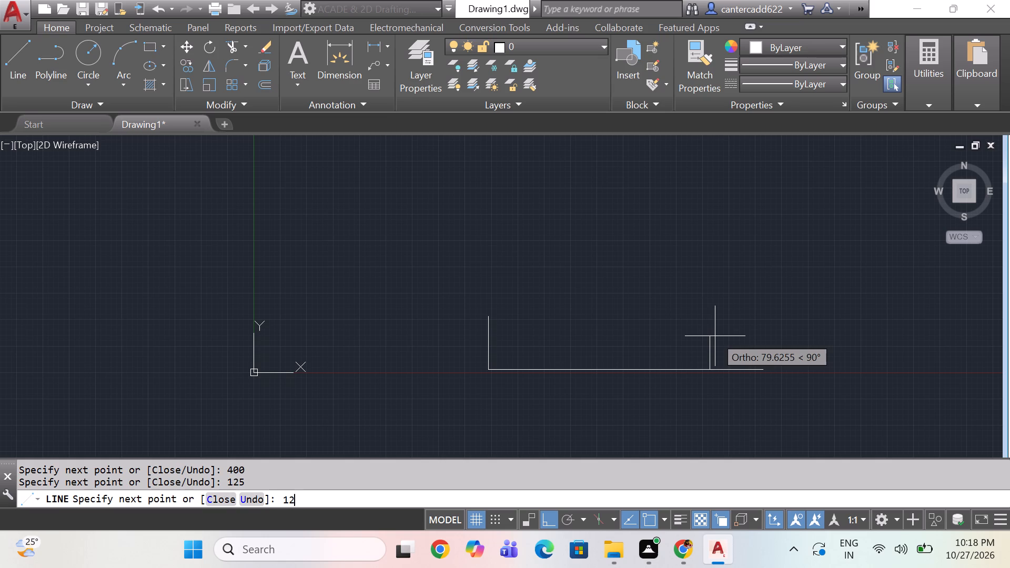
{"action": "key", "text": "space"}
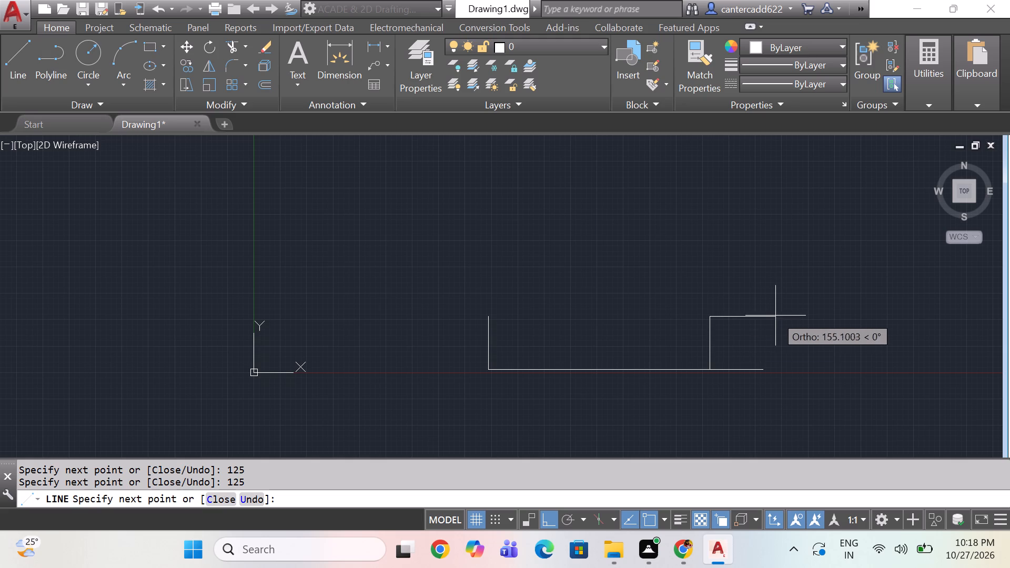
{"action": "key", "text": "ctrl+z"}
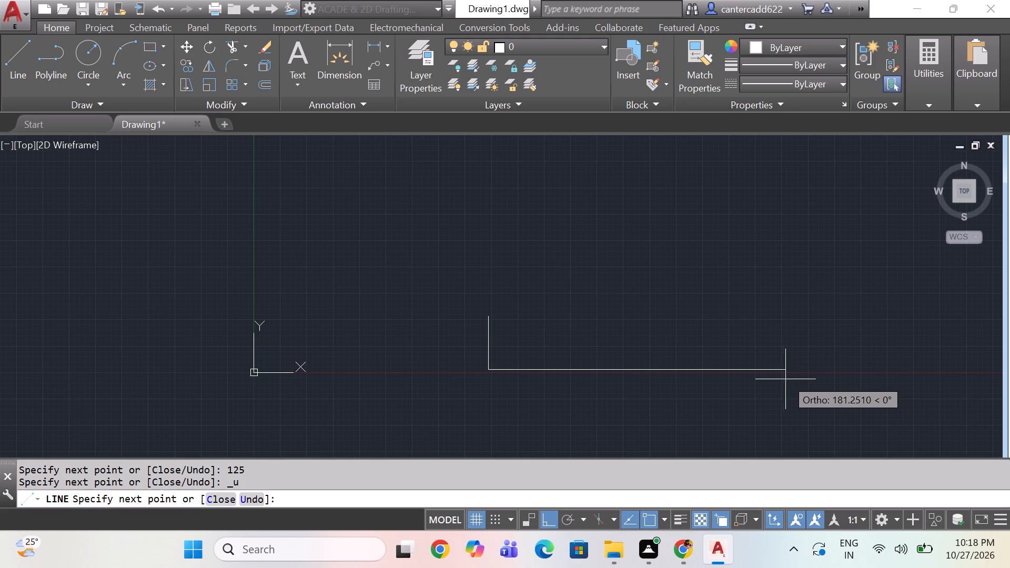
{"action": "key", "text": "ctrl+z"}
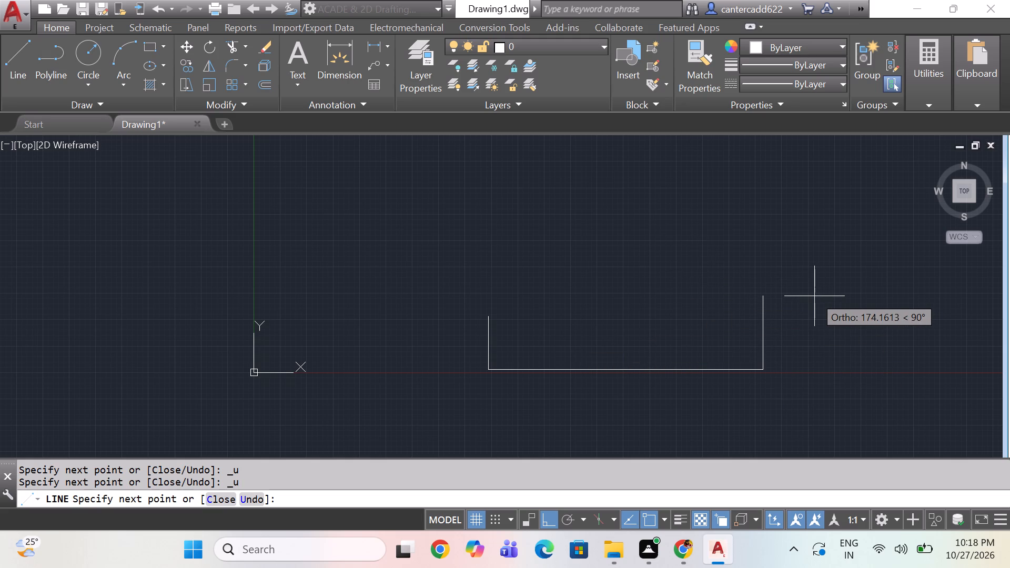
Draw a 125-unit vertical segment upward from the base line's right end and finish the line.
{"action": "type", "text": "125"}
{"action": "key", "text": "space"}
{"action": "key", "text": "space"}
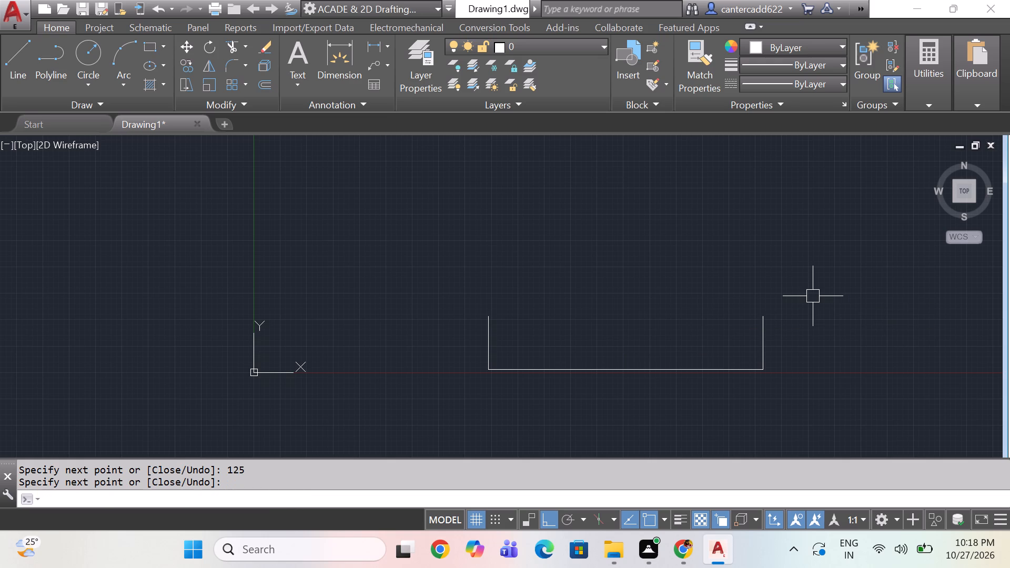
From the left vertical line's top end, draw connected lines 125 right, 250 up, 125 right and 250 down.
{"action": "type", "text": "l"}
{"action": "key", "text": "space"}
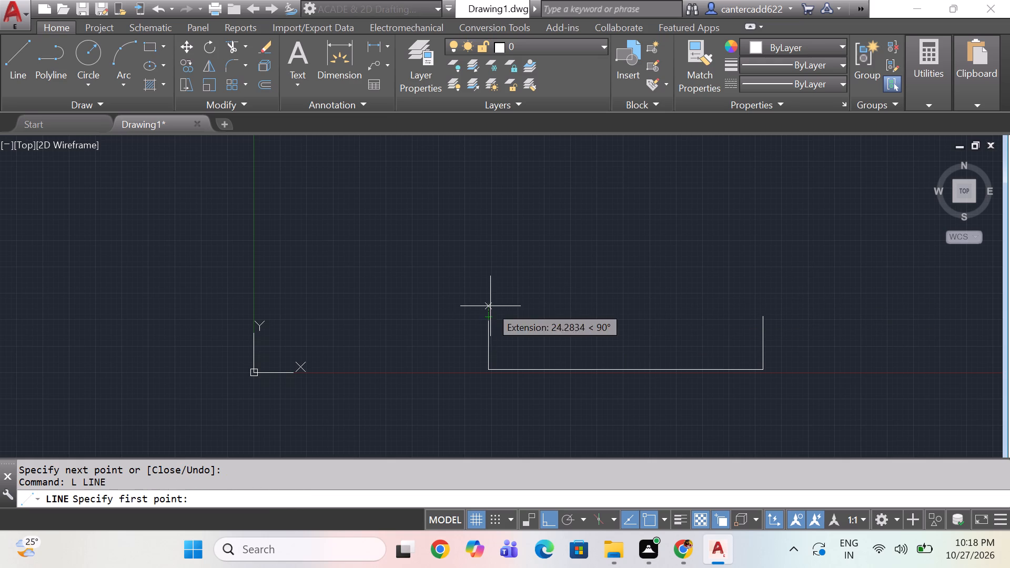
{"action": "left_click_drag", "start_coordinate": [486, 312], "coordinate": [491, 313]}
{"action": "type", "text": "125"}
{"action": "key", "text": "space"}
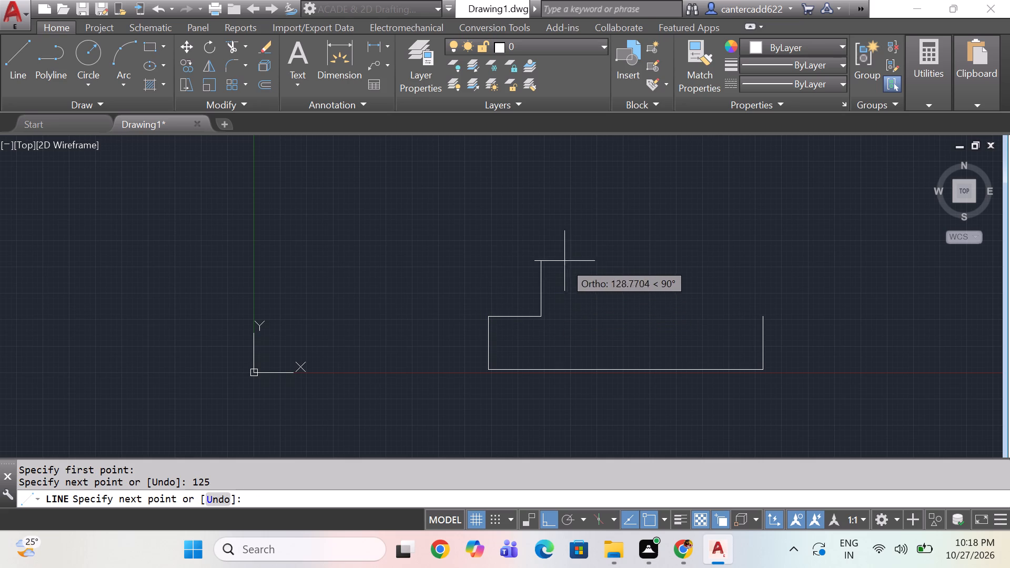
{"action": "type", "text": "250"}
{"action": "key", "text": "space"}
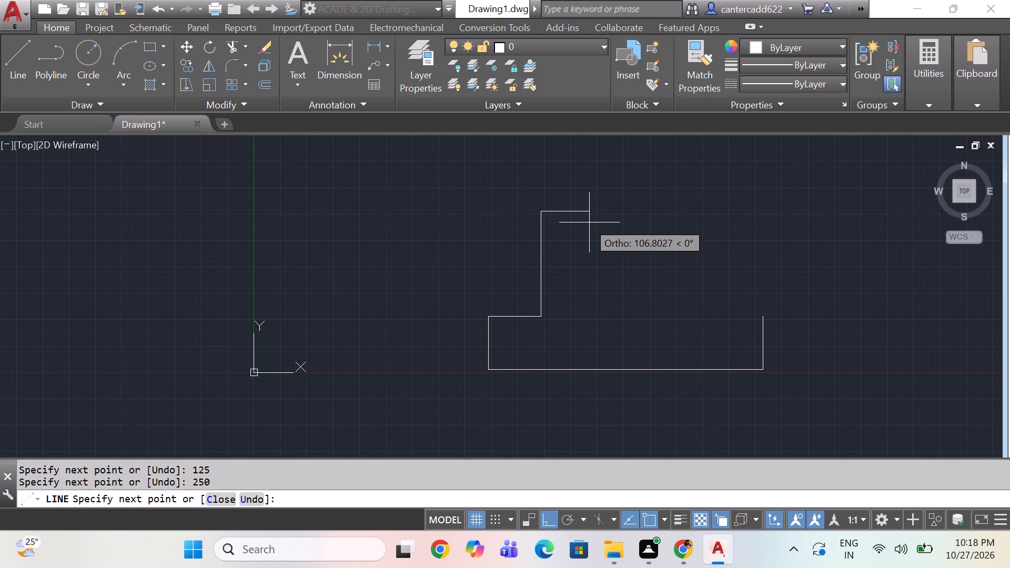
{"action": "type", "text": "12"}
{"action": "type", "text": "5"}
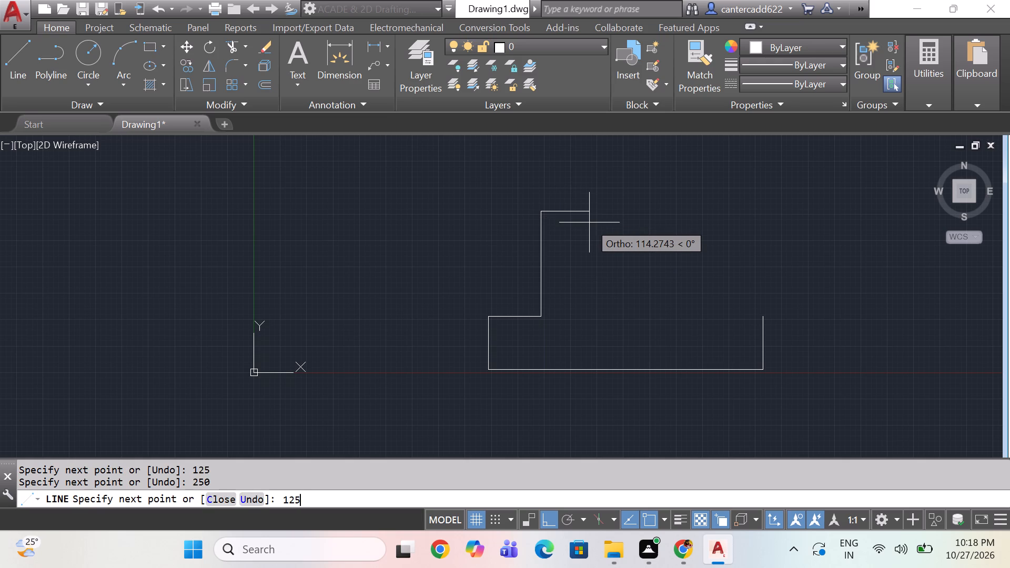
{"action": "key", "text": "space"}
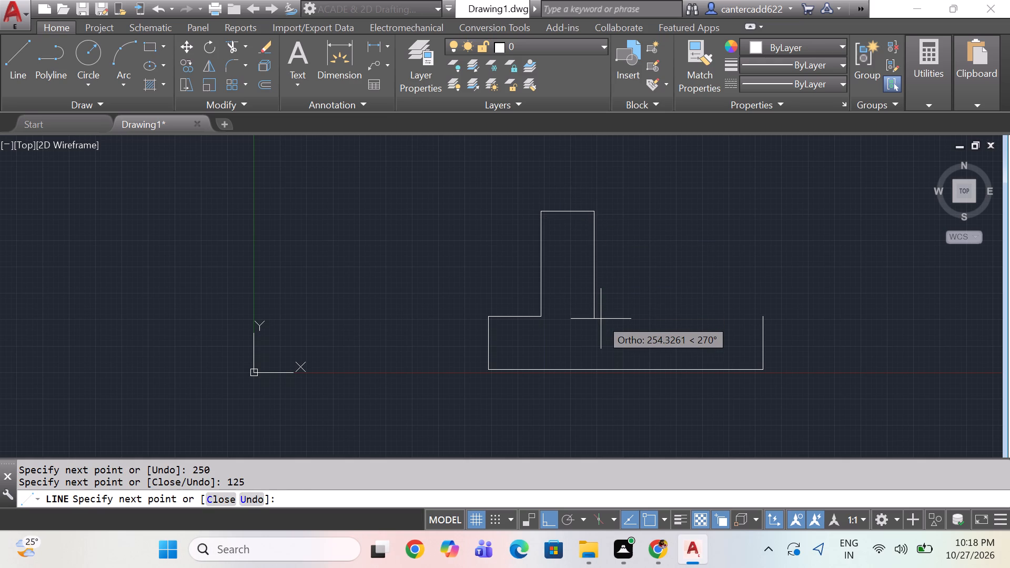
{"action": "type", "text": "250"}
{"action": "key", "text": "space"}
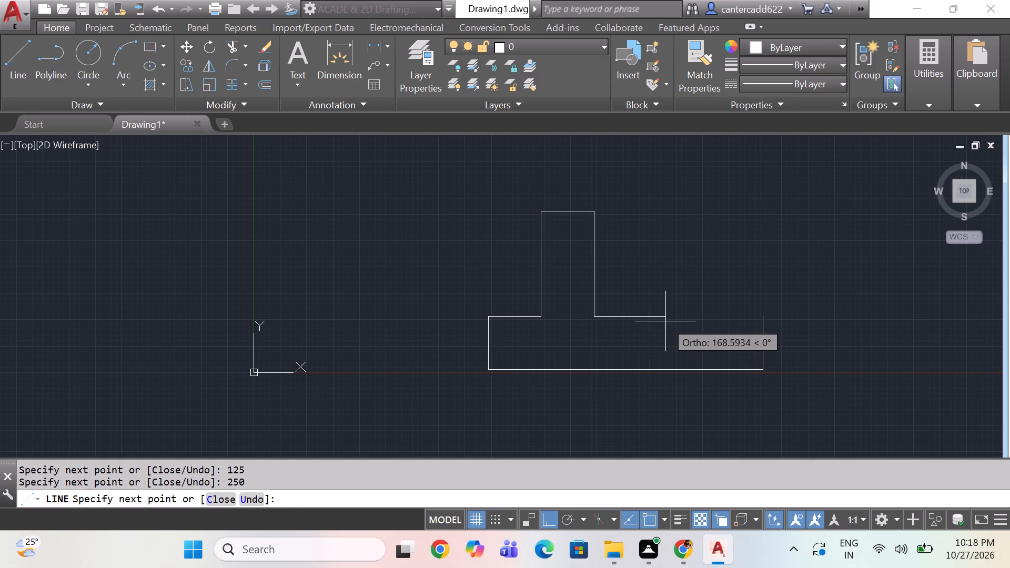
Continue the line 400 units horizontally to the right from the upright's lower right corner and finish it.
{"action": "type", "text": "400"}
{"action": "key", "text": "space"}
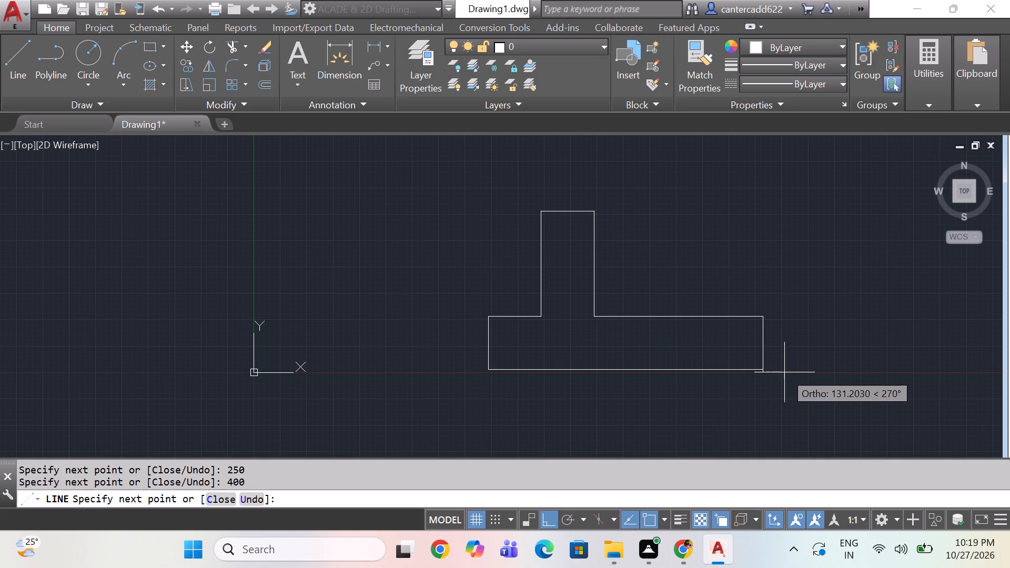
{"action": "key", "text": "space"}
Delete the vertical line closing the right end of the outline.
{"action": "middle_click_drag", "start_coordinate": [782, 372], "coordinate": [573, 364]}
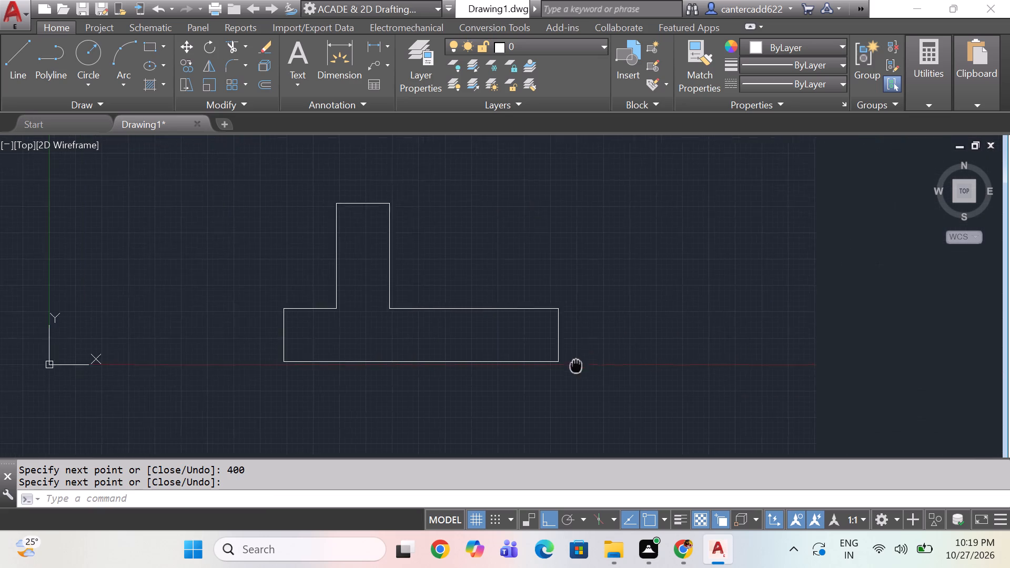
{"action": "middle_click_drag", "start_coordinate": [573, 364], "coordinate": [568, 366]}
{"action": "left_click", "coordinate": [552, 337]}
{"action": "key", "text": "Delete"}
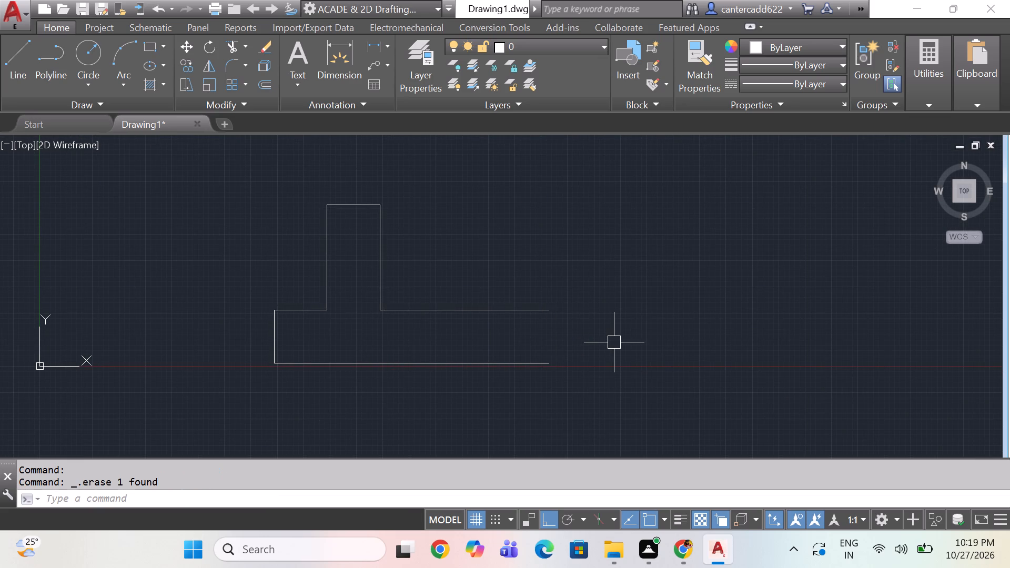
Mirror the left upright, left band end and left base segment about a vertical axis through the base line's midpoint, keeping the originals.
{"action": "left_click", "coordinate": [229, 177]}
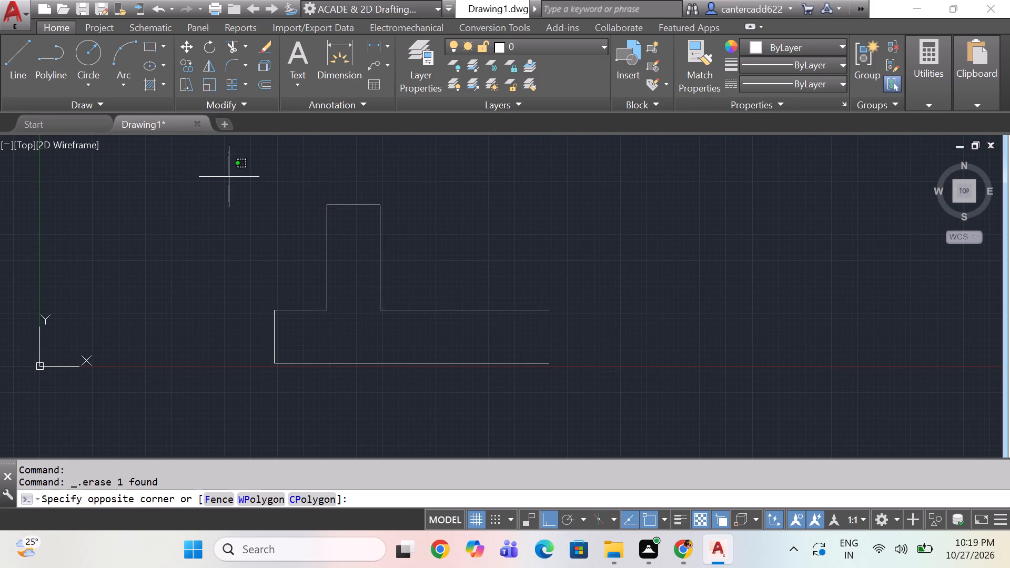
{"action": "left_click", "coordinate": [427, 401]}
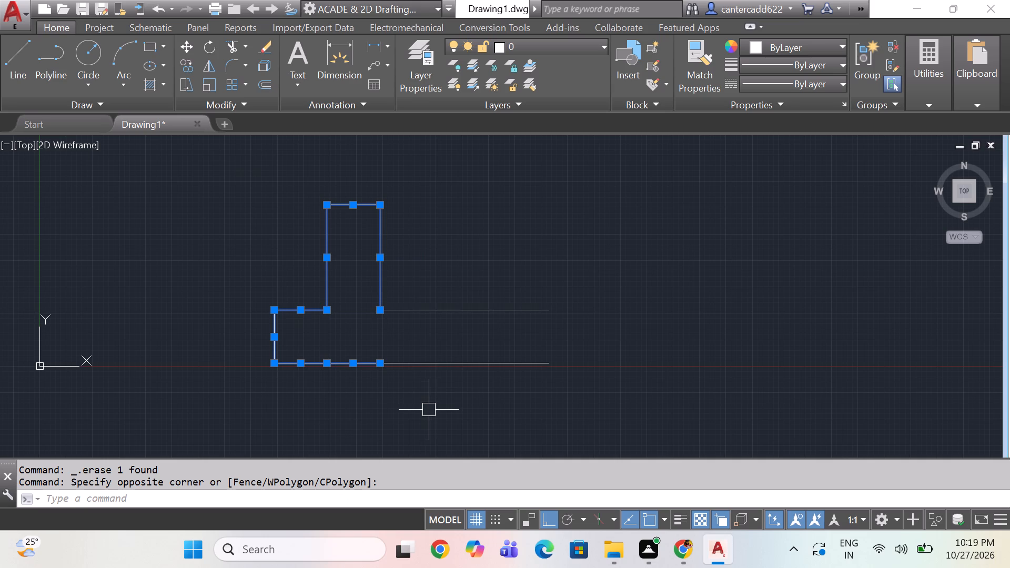
{"action": "type", "text": "mi"}
{"action": "key", "text": "space"}
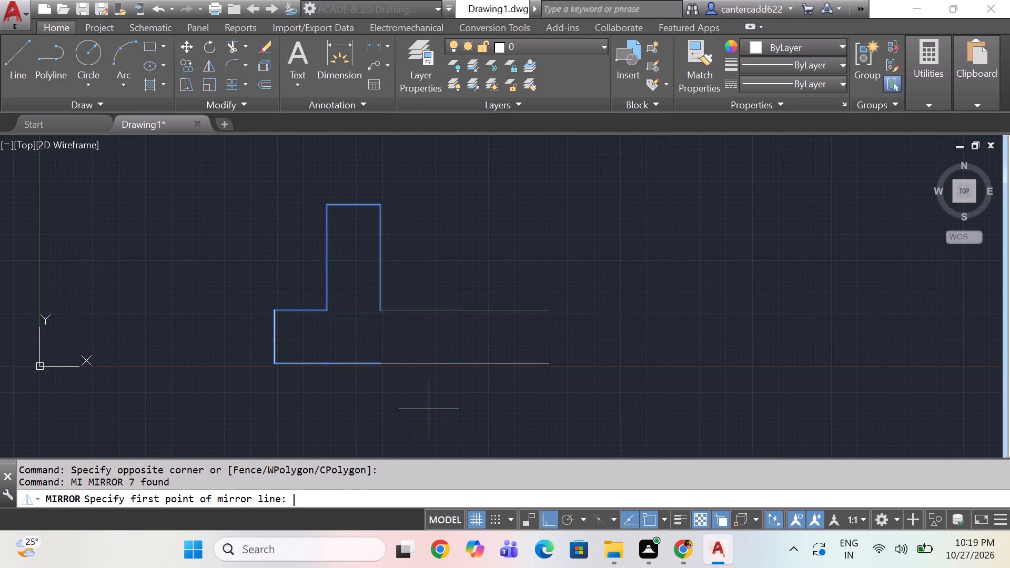
{"action": "left_click", "coordinate": [464, 363]}
{"action": "left_click", "coordinate": [467, 316]}
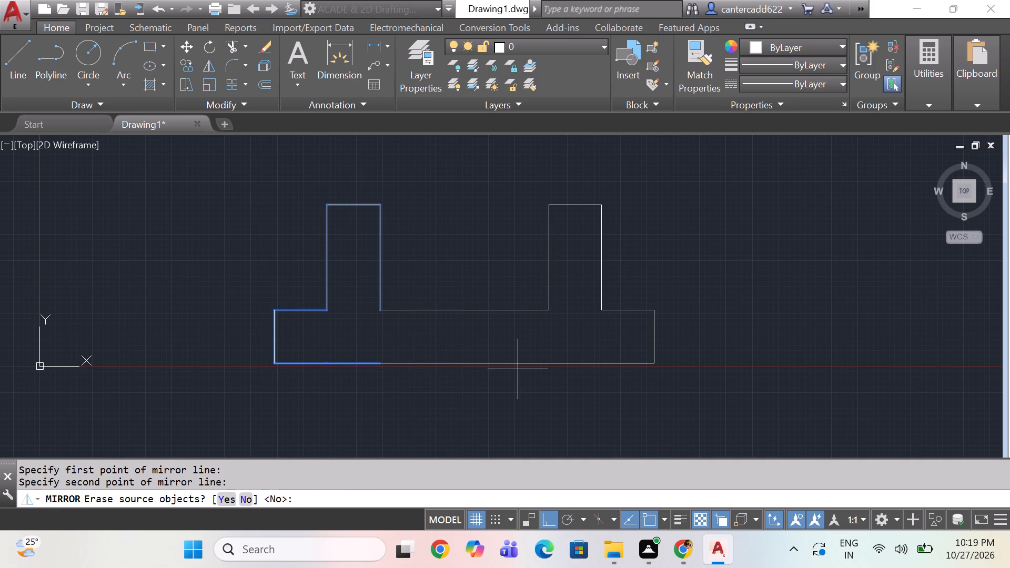
{"action": "key", "text": "space"}
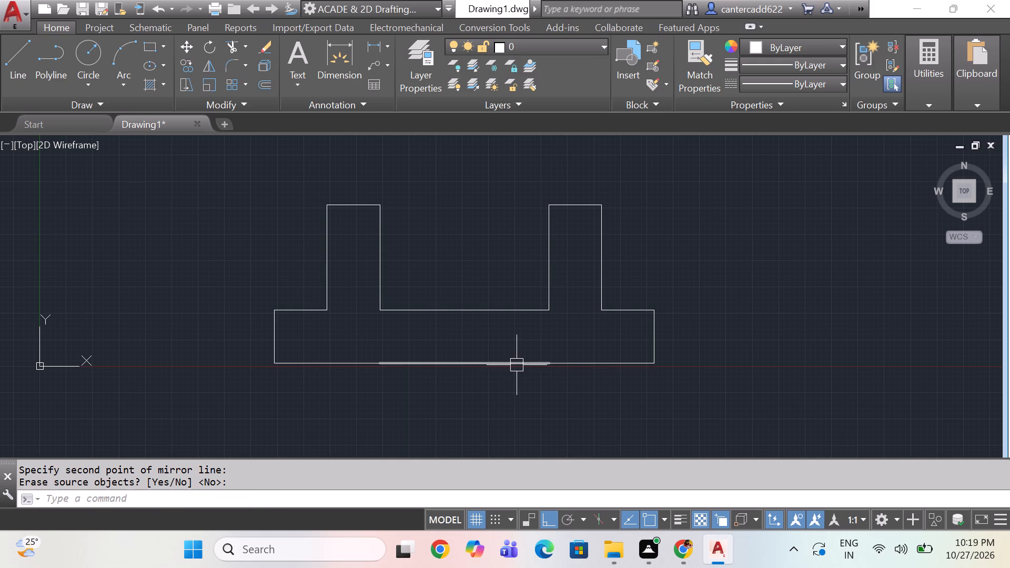
Draw a vertical construction line through the centre of the profile, midway between the two uprights.
{"action": "middle_click_drag", "start_coordinate": [502, 363], "coordinate": [564, 360]}
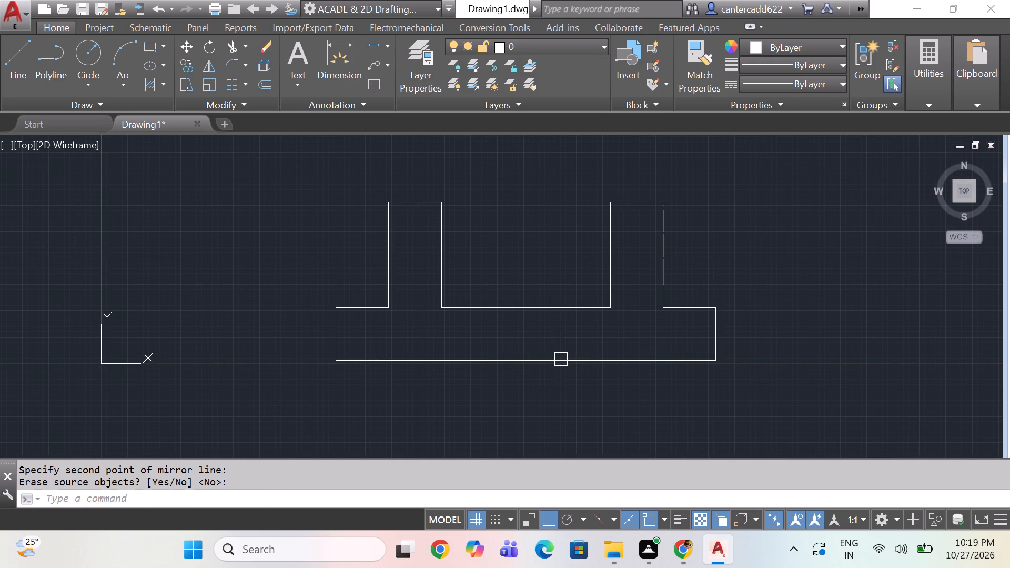
{"action": "type", "text": "xl"}
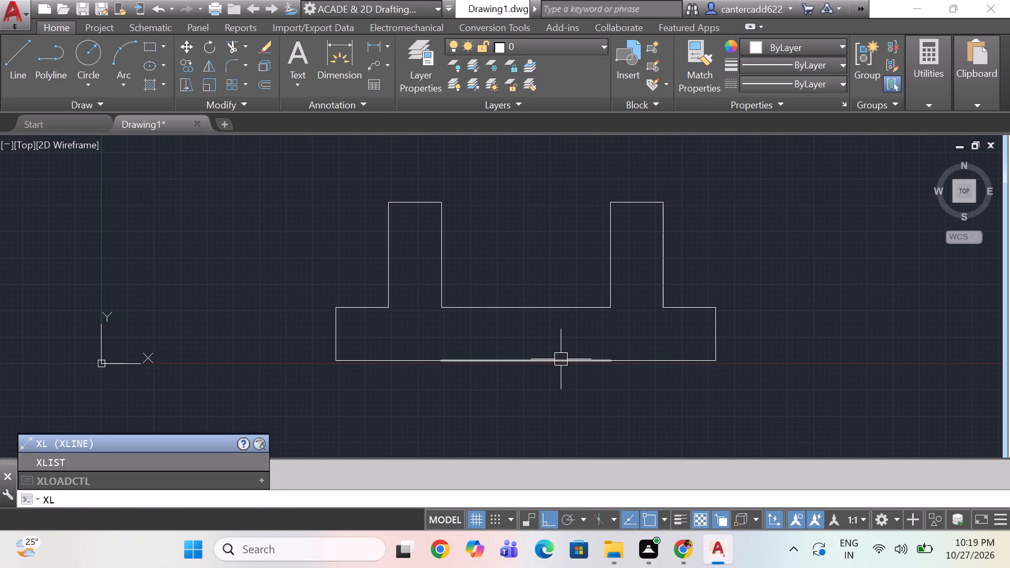
{"action": "key", "text": "space"}
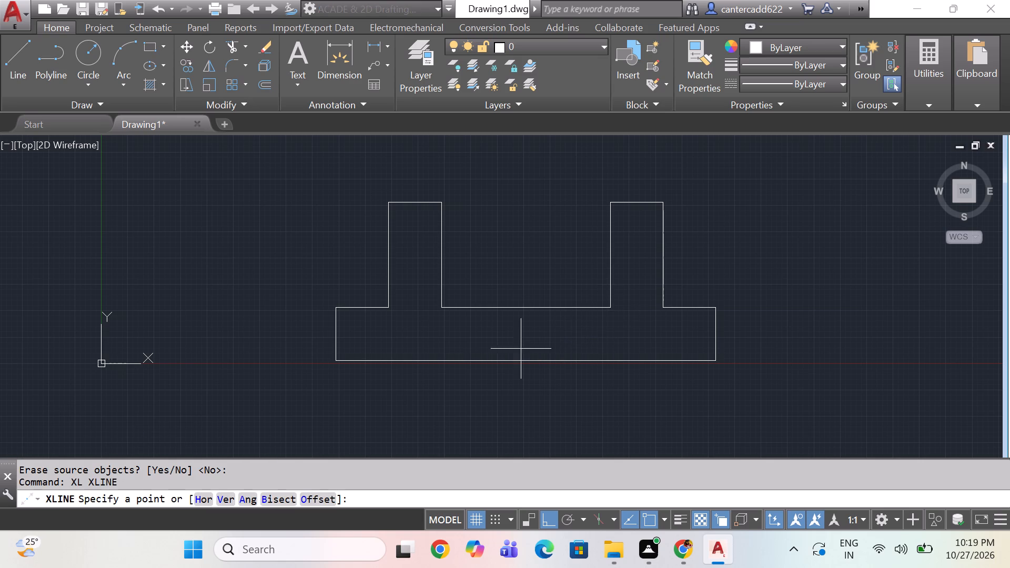
{"action": "left_click", "coordinate": [526, 447]}
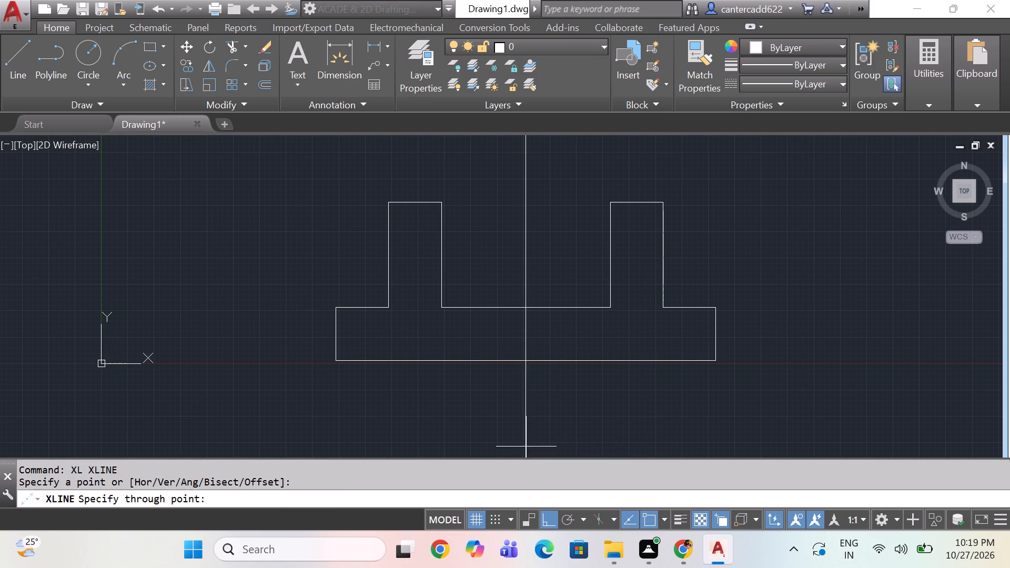
{"action": "left_click", "coordinate": [514, 258]}
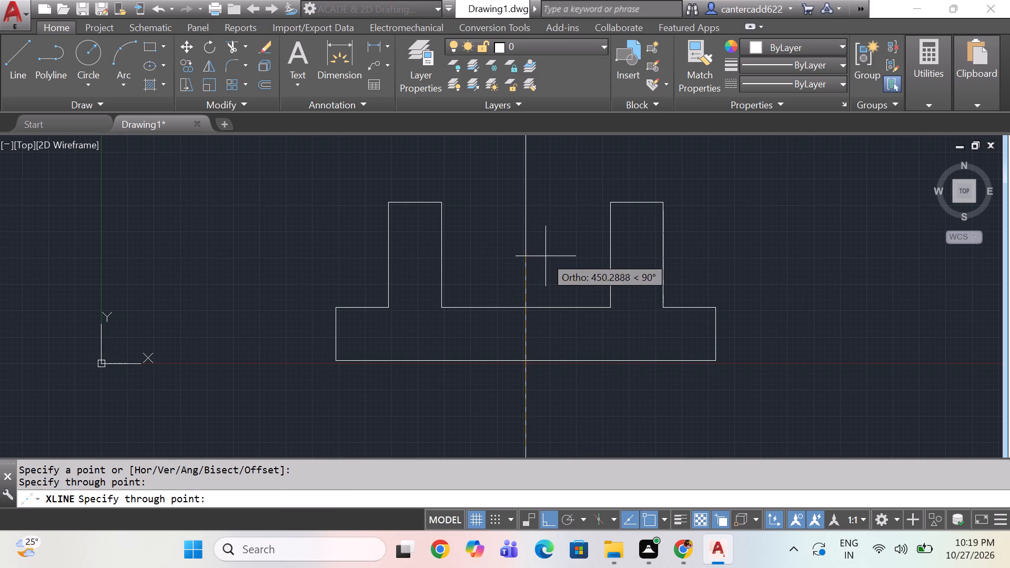
{"action": "key", "text": "space"}
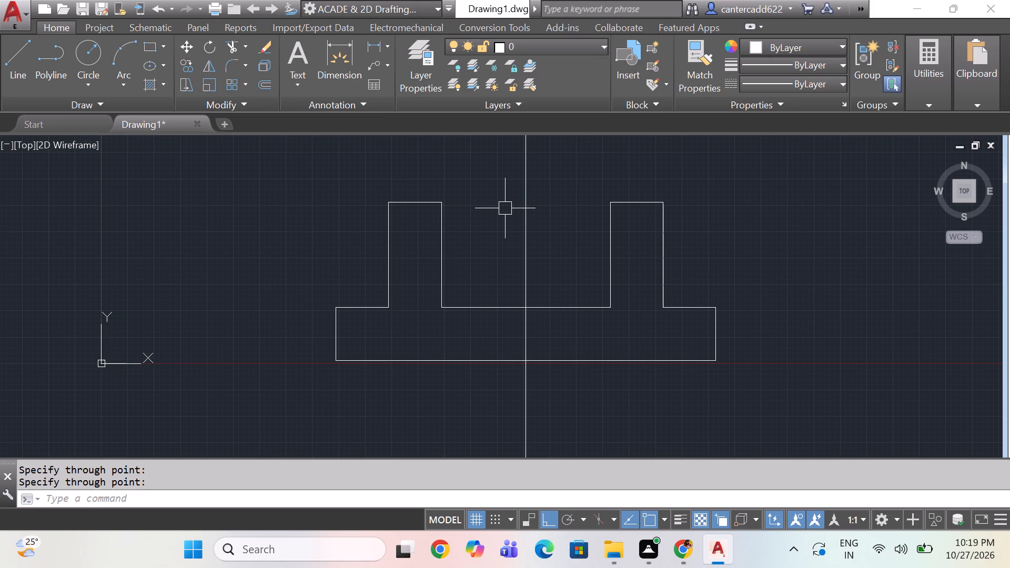
Offset the central vertical construction line by 50 to both sides.
{"action": "middle_click_drag", "start_coordinate": [417, 236], "coordinate": [467, 281]}
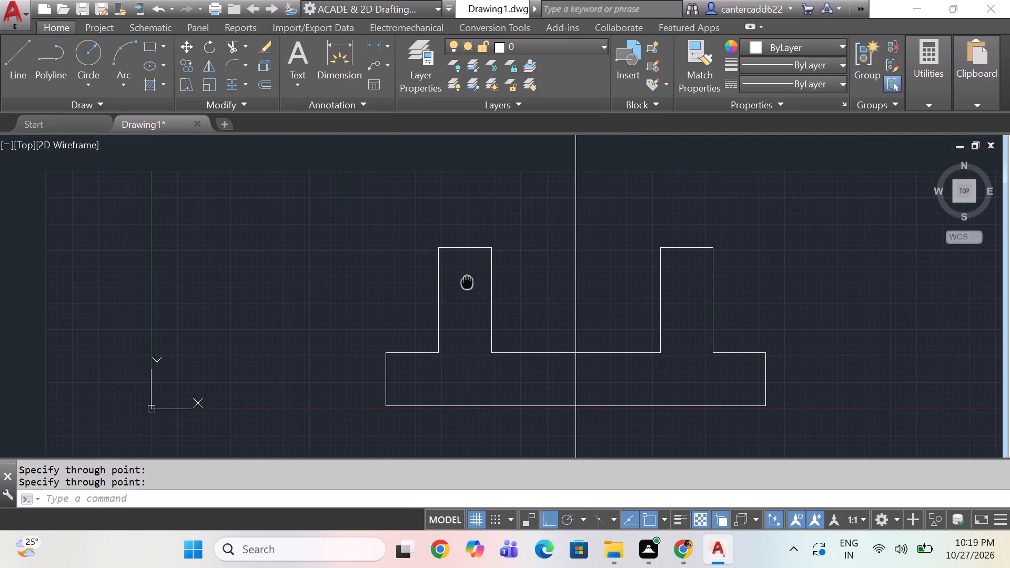
{"action": "middle_click_drag", "start_coordinate": [467, 281], "coordinate": [467, 281]}
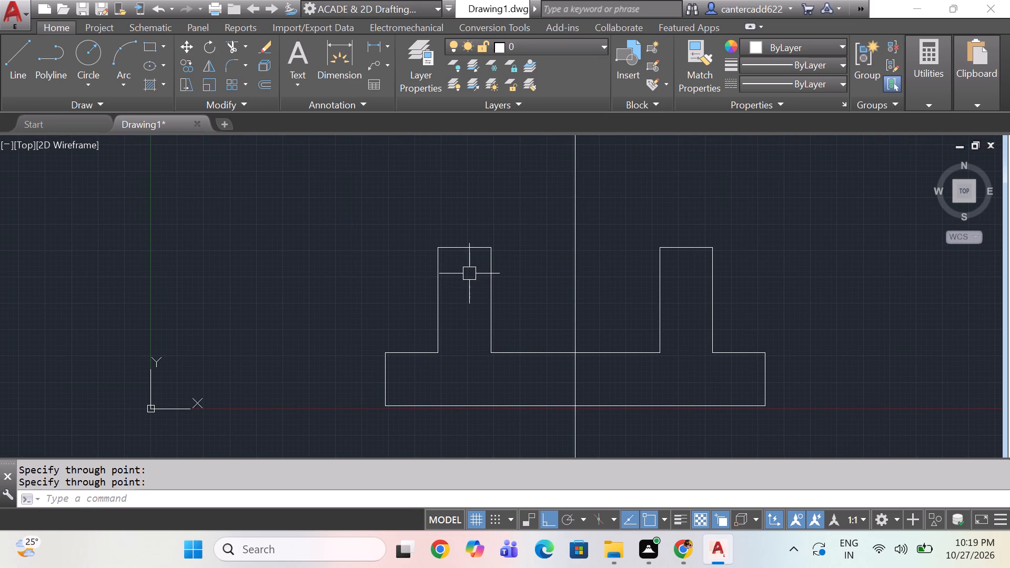
{"action": "type", "text": "o"}
{"action": "key", "text": "space"}
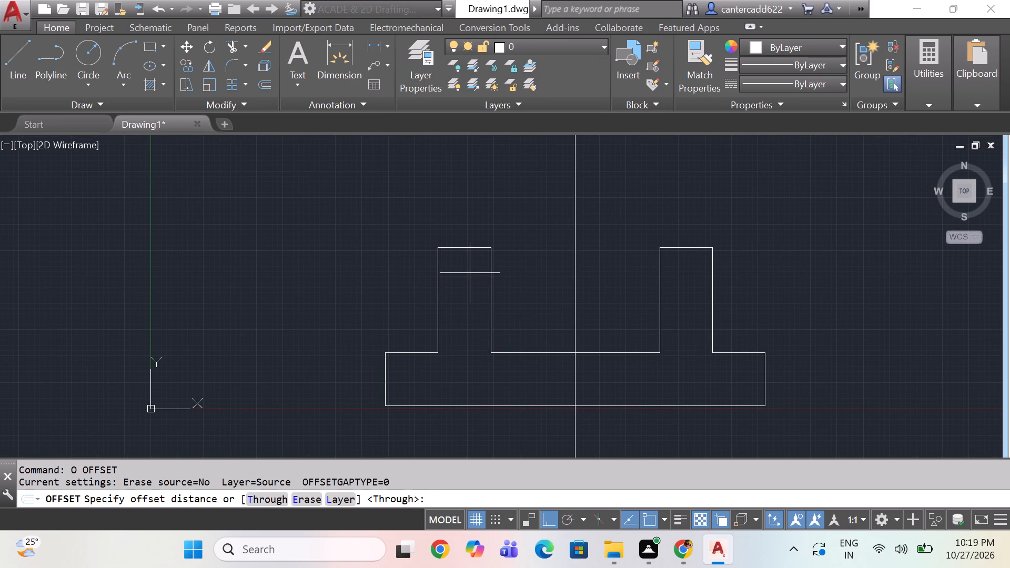
{"action": "type", "text": "50"}
{"action": "key", "text": "space"}
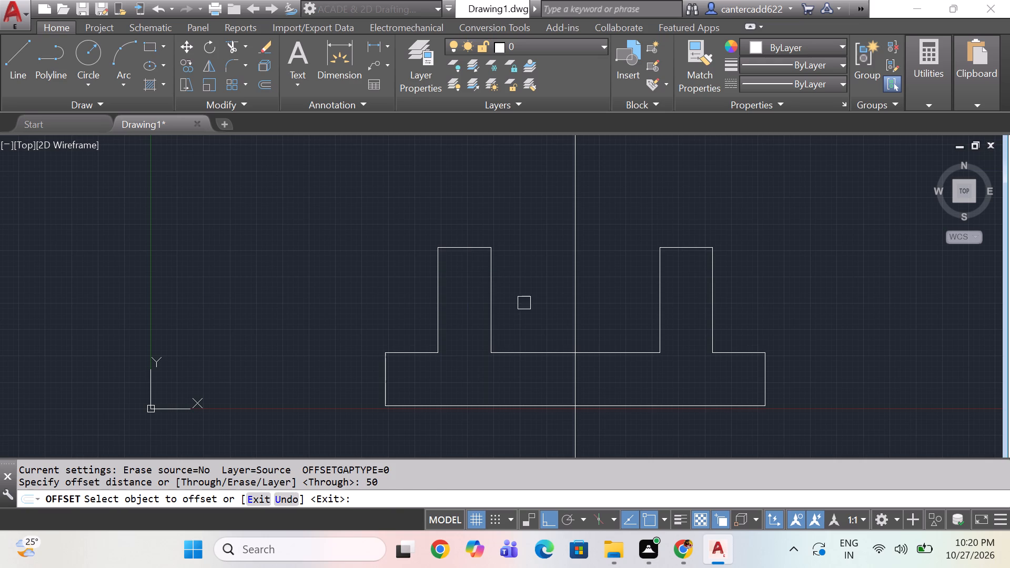
{"action": "left_click", "coordinate": [576, 280]}
{"action": "left_click", "coordinate": [615, 275]}
{"action": "left_click_drag", "start_coordinate": [576, 279], "coordinate": [577, 280]}
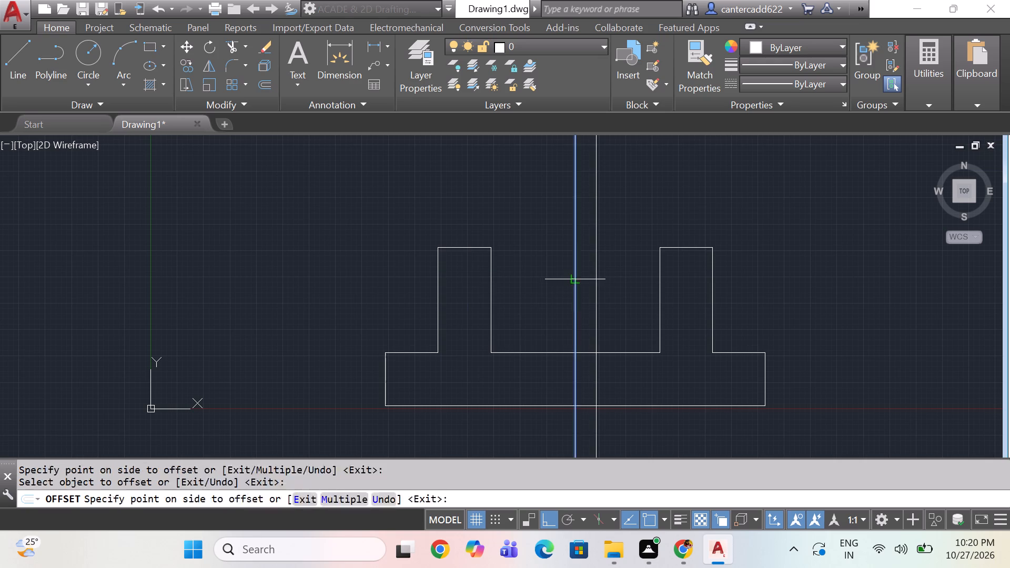
{"action": "left_click_drag", "start_coordinate": [577, 280], "coordinate": [567, 282]}
{"action": "left_click", "coordinate": [473, 299]}
{"action": "scroll", "coordinate": [548, 288], "scroll_direction": "down", "scroll_amount": 3}
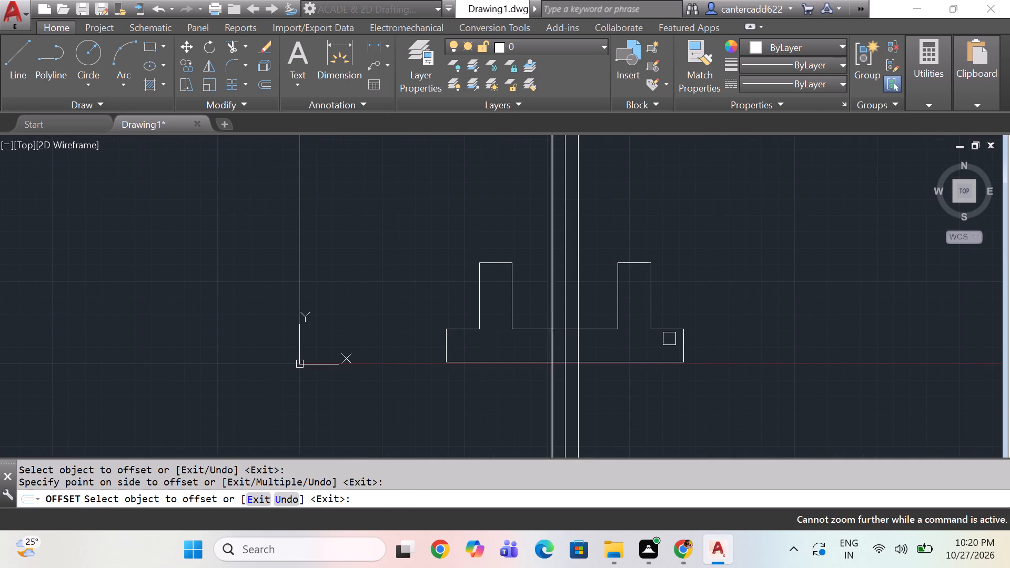
{"action": "scroll", "coordinate": [670, 339], "scroll_direction": "down", "scroll_amount": 1}
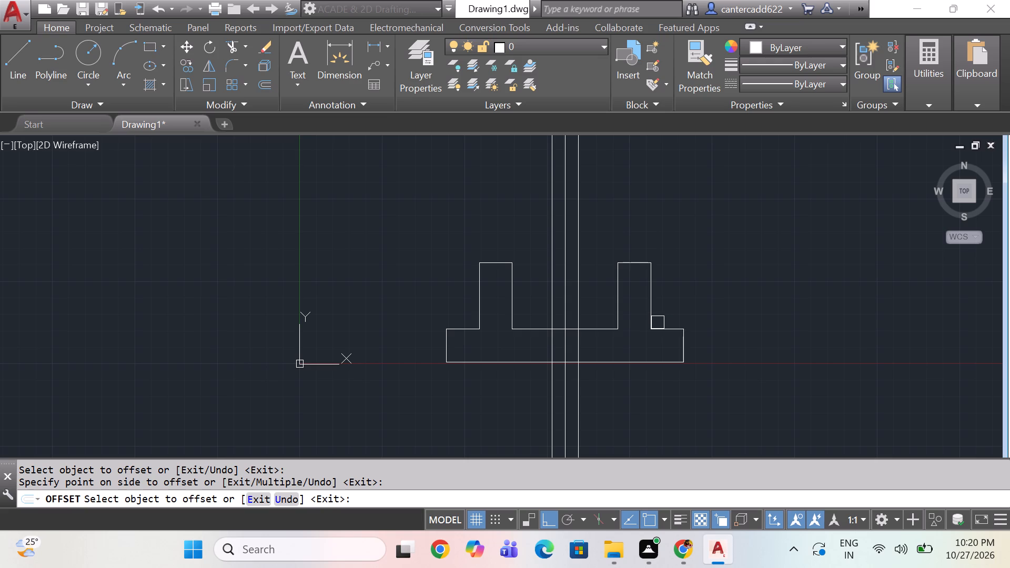
{"action": "key", "text": "space"}
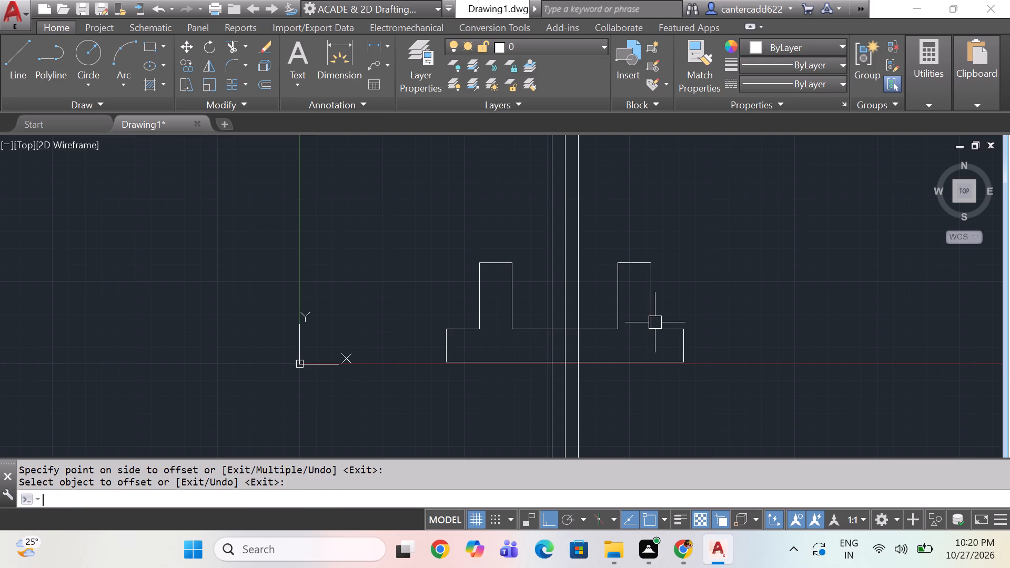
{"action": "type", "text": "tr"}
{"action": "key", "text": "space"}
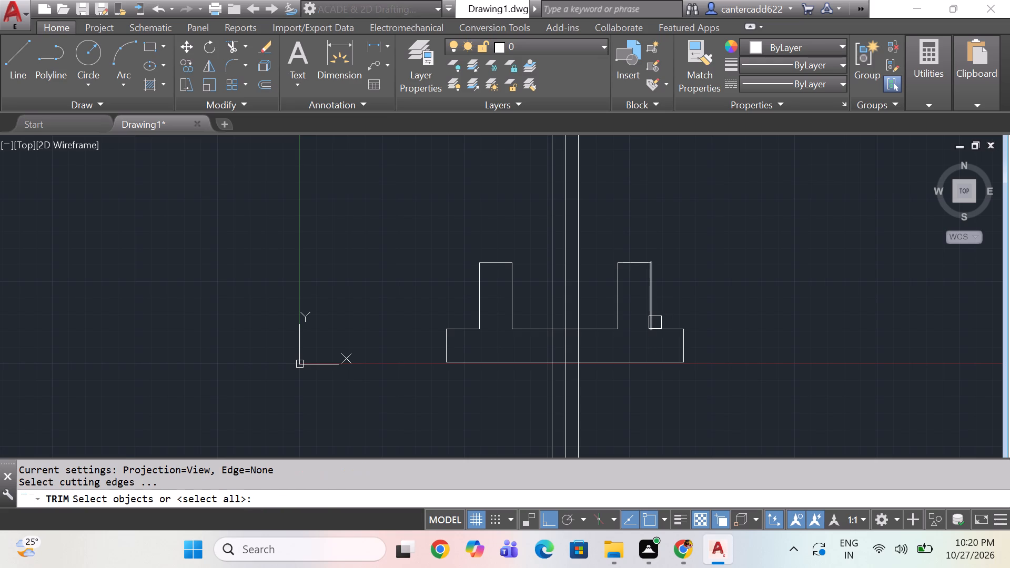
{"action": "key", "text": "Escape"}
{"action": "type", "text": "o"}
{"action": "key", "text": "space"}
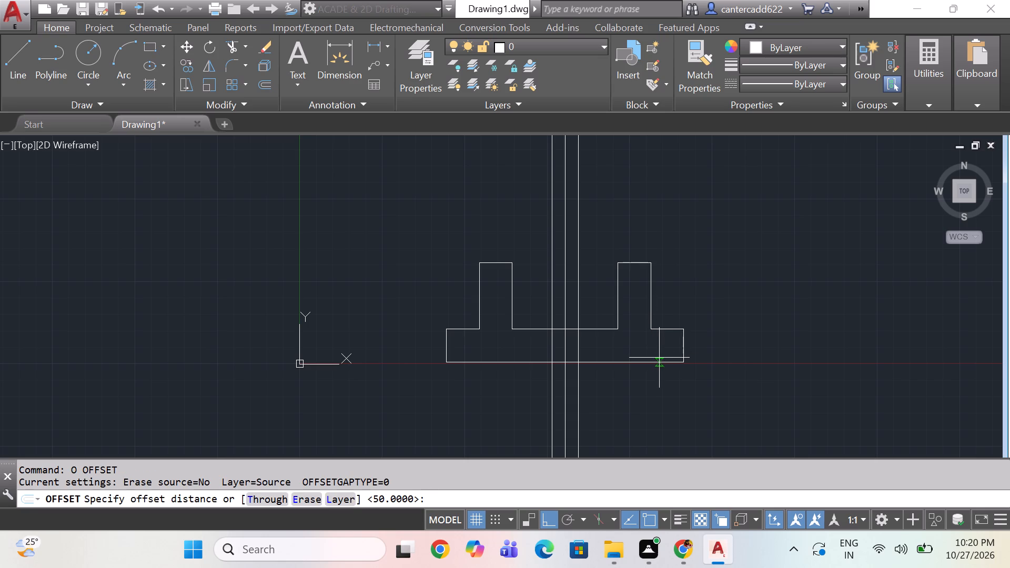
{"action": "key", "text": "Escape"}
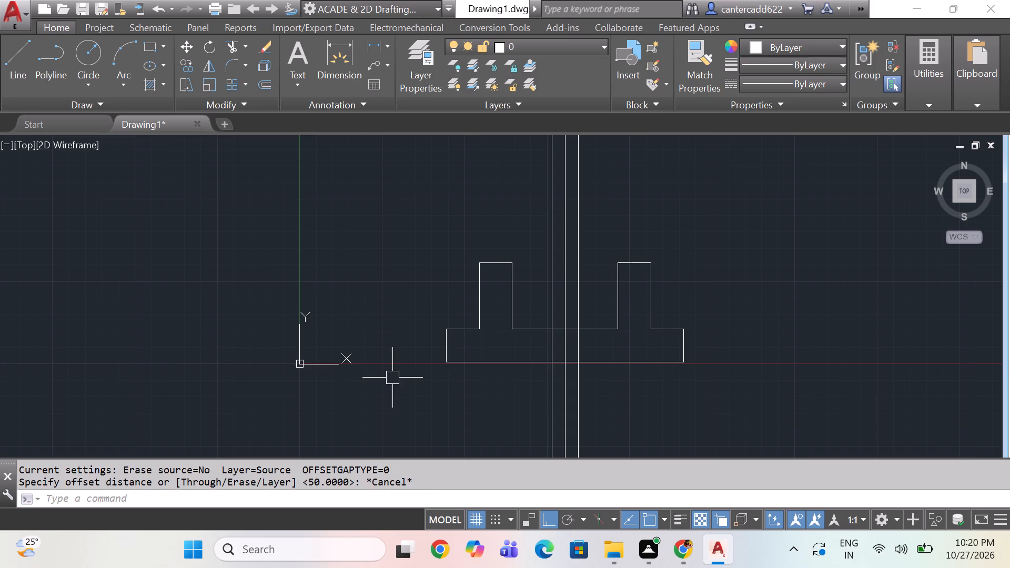
Join the collinear bottom segments of the profile into a single base line.
{"action": "left_click_drag", "start_coordinate": [411, 350], "coordinate": [494, 382]}
{"action": "left_click", "coordinate": [743, 391]}
{"action": "type", "text": "j"}
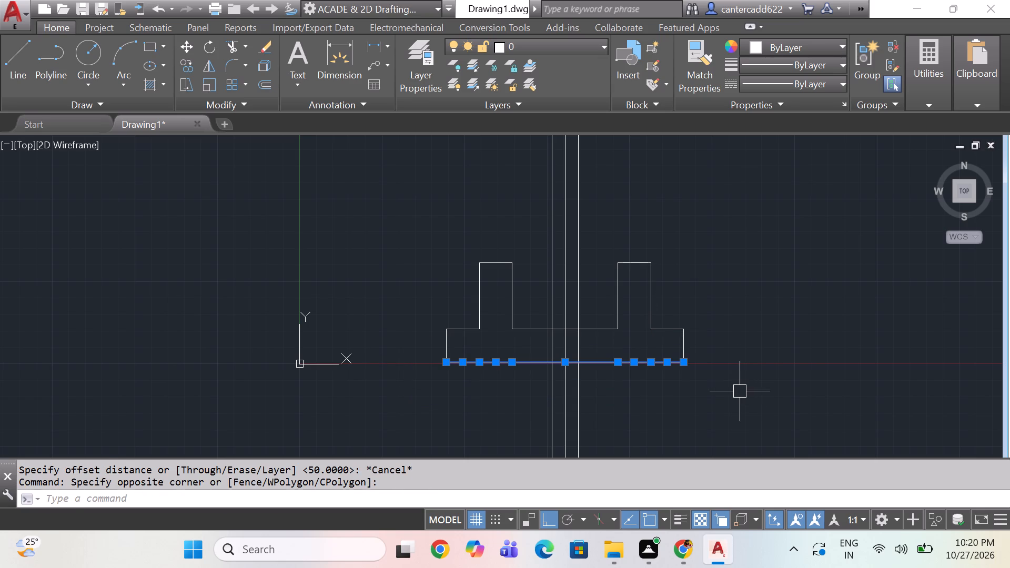
{"action": "key", "text": "space"}
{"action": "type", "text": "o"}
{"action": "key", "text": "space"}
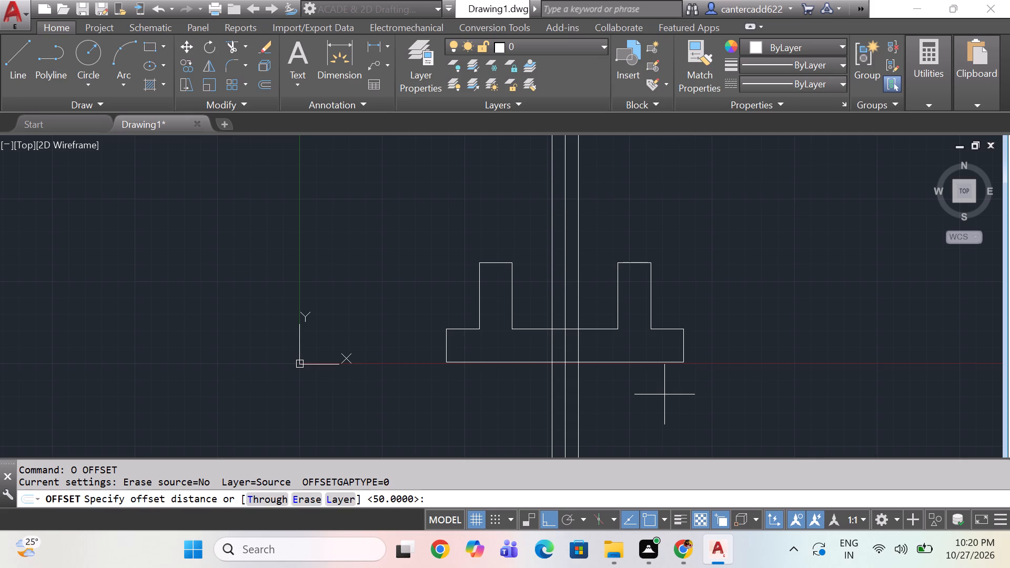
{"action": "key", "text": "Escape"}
Offset the top edges of both uprights upward by 100.
{"action": "type", "text": "o"}
{"action": "key", "text": "space"}
{"action": "type", "text": "100"}
{"action": "key", "text": "Return"}
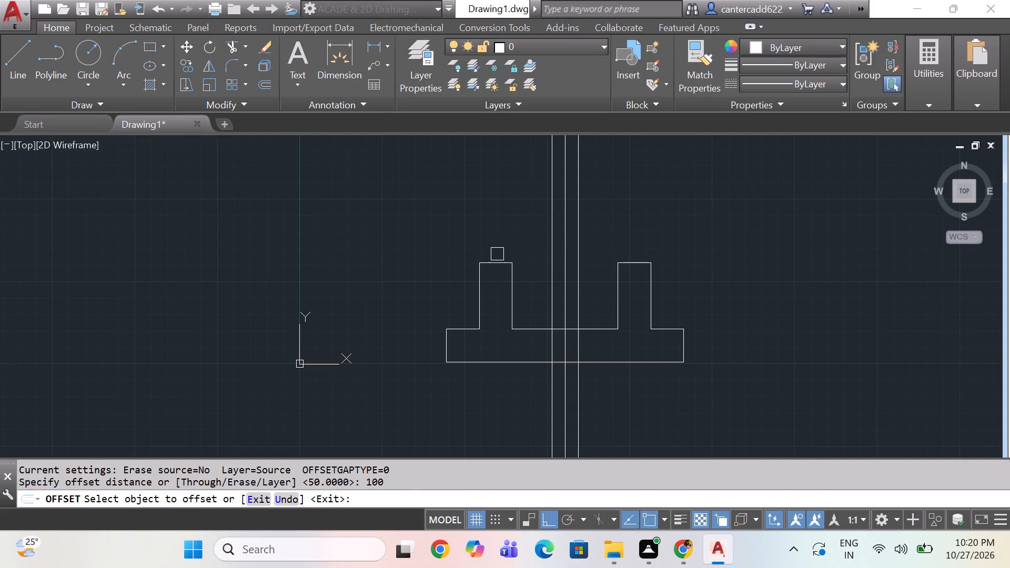
{"action": "left_click", "coordinate": [497, 260]}
{"action": "left_click", "coordinate": [498, 209]}
{"action": "left_click", "coordinate": [641, 268]}
{"action": "left_click", "coordinate": [620, 174]}
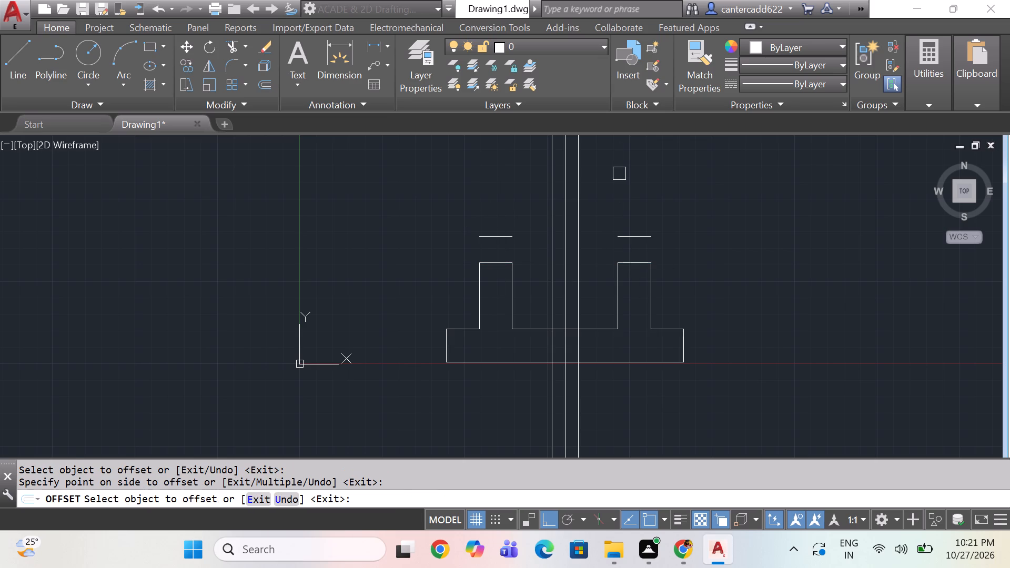
{"action": "key", "text": "space"}
Extend the side lines of both uprights up to the new offset lines above them.
{"action": "type", "text": "ex"}
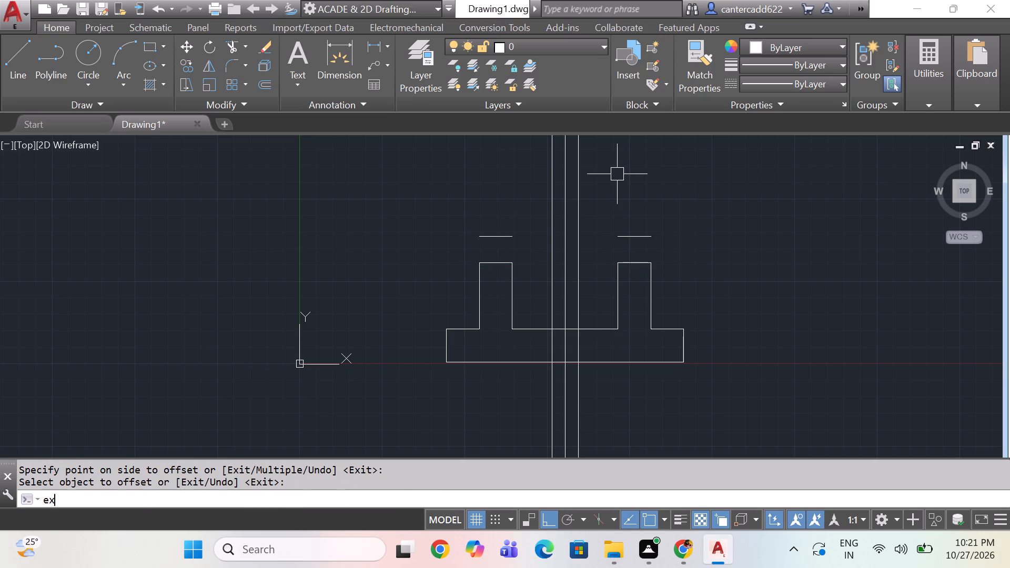
{"action": "key", "text": "space"}
{"action": "key", "text": "space"}
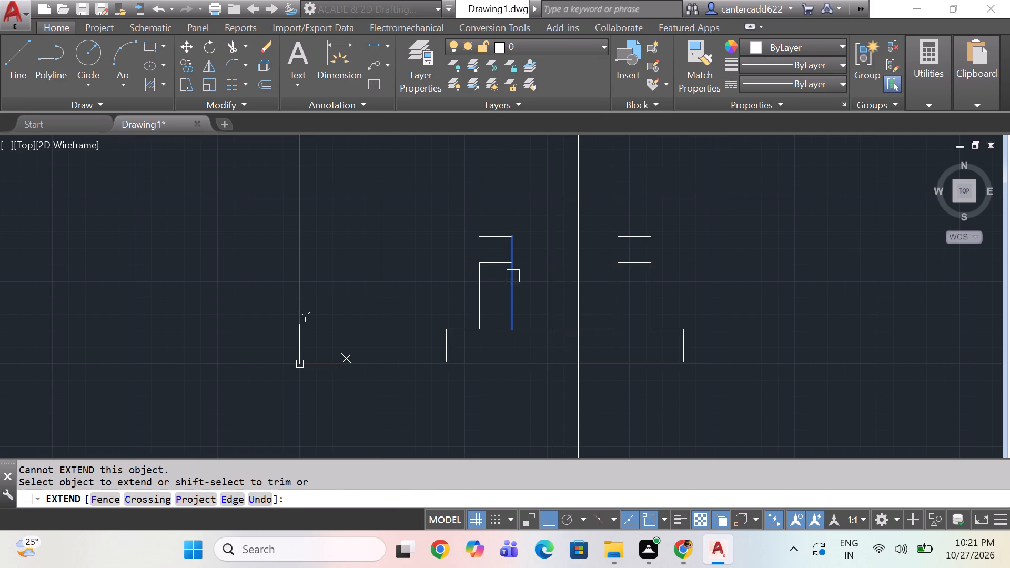
{"action": "left_click", "coordinate": [513, 276]}
{"action": "left_click", "coordinate": [479, 278]}
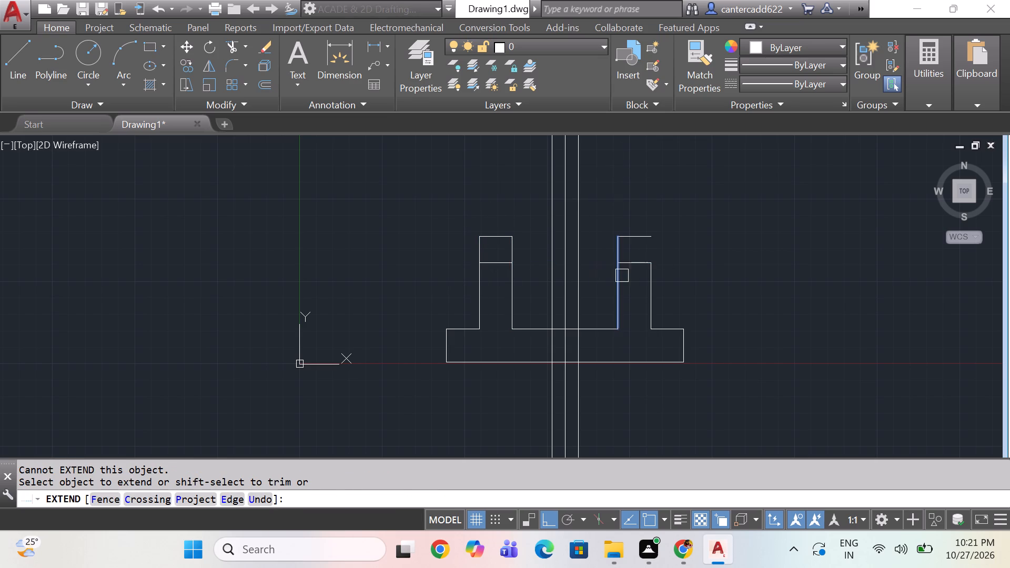
{"action": "left_click", "coordinate": [622, 276]}
{"action": "left_click", "coordinate": [650, 277]}
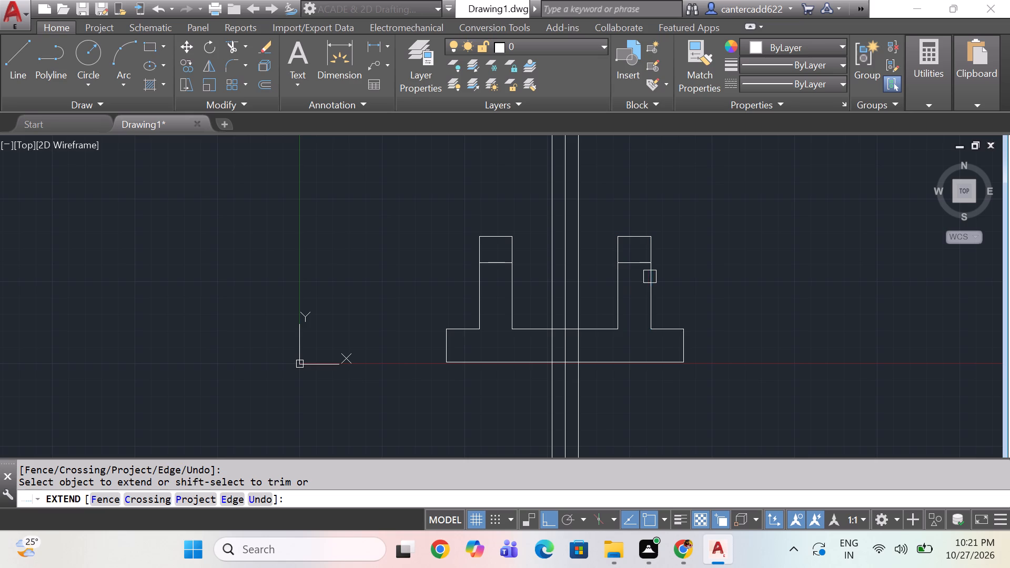
{"action": "key", "text": "space"}
Offset the top edge of the right upright downward by 1250, below the profile's base.
{"action": "type", "text": "o"}
{"action": "key", "text": "space"}
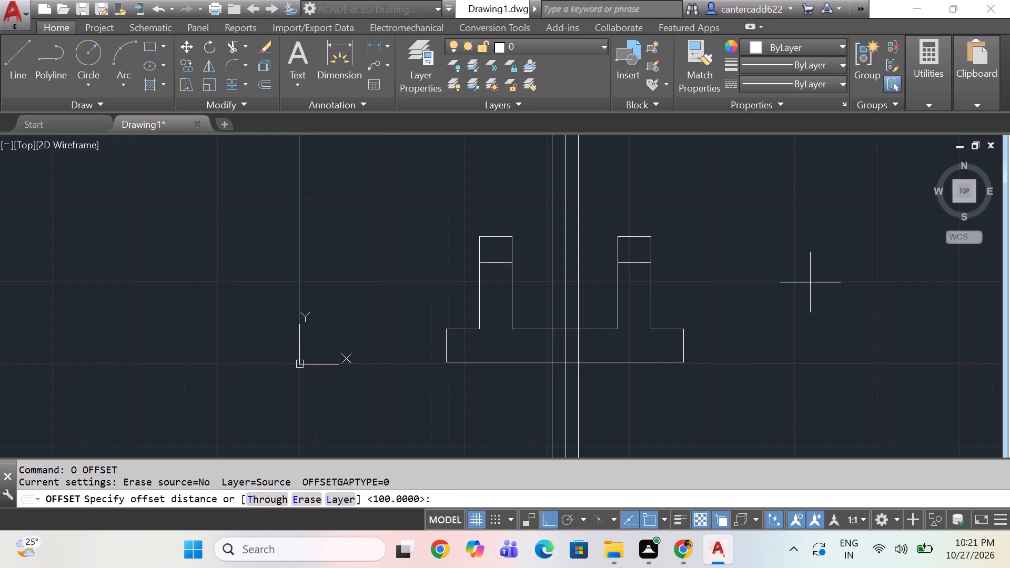
{"action": "type", "text": "1250"}
{"action": "key", "text": "space"}
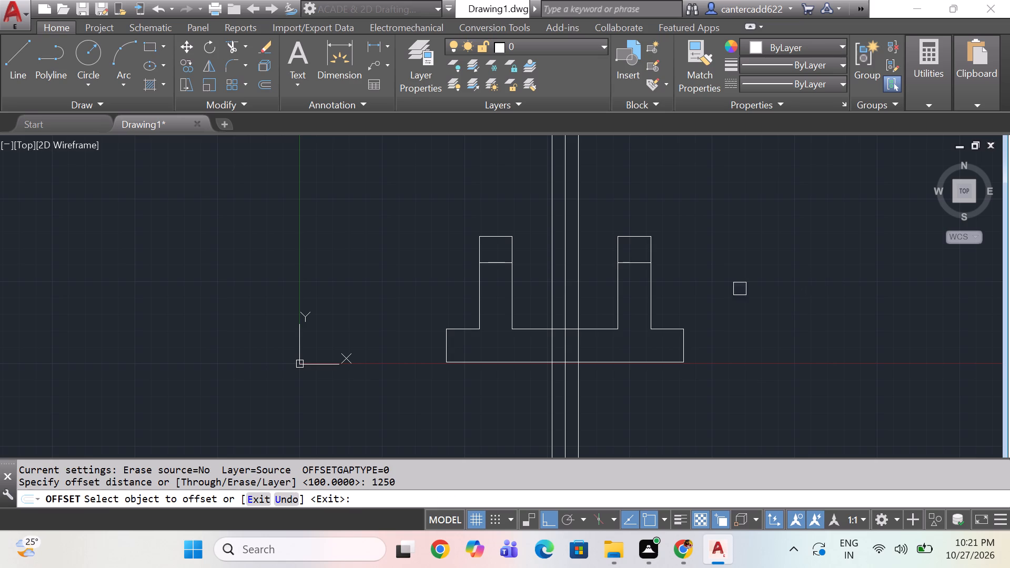
{"action": "left_click", "coordinate": [634, 234]}
{"action": "left_click", "coordinate": [674, 395]}
{"action": "scroll", "coordinate": [674, 393], "scroll_direction": "down", "scroll_amount": 1}
{"action": "middle_click_drag", "start_coordinate": [674, 393], "coordinate": [674, 393]}
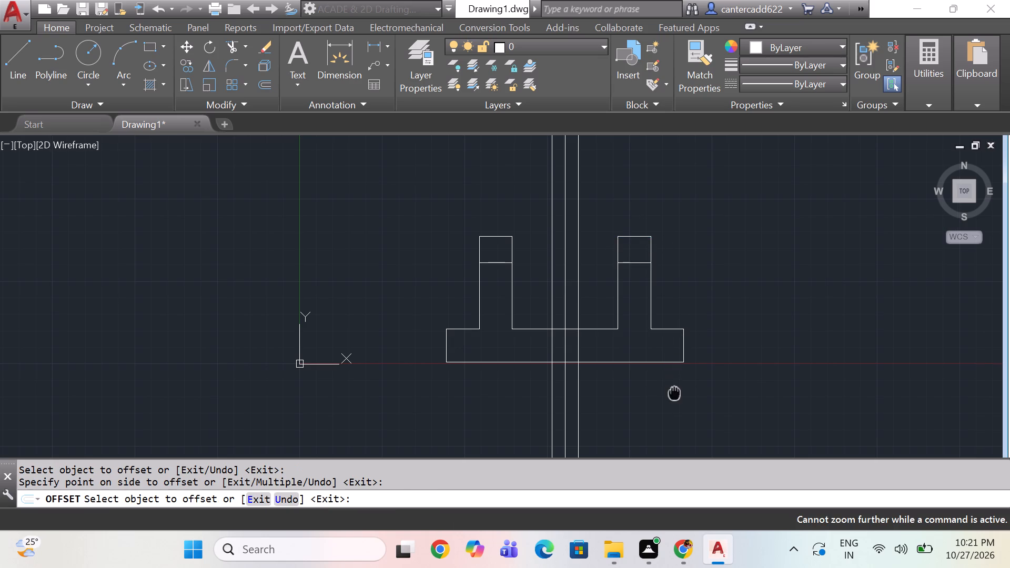
{"action": "middle_click_drag", "start_coordinate": [674, 393], "coordinate": [609, 264]}
{"action": "scroll", "coordinate": [621, 292], "scroll_direction": "down", "scroll_amount": 3}
{"action": "key", "text": "space"}
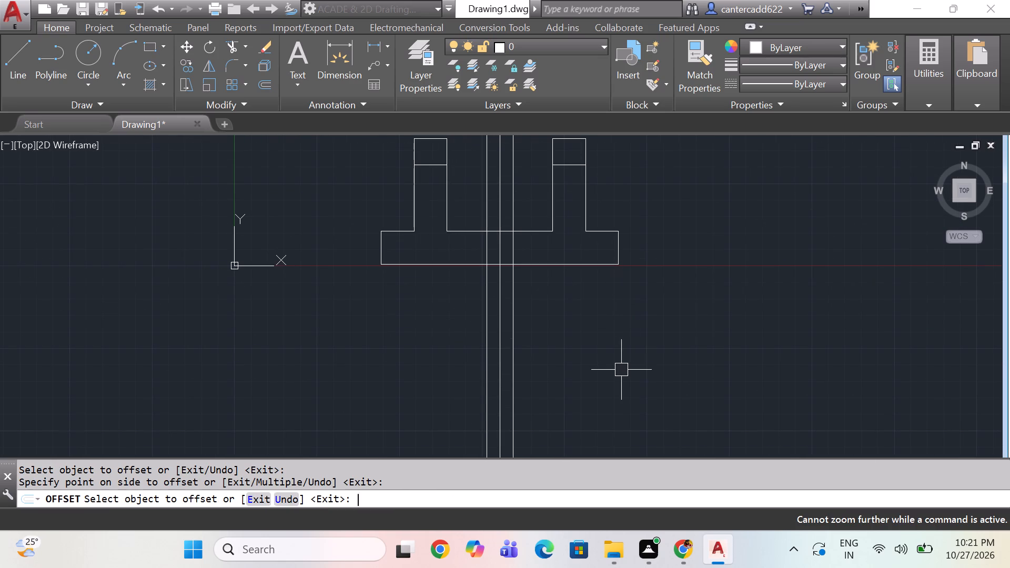
{"action": "scroll", "coordinate": [614, 367], "scroll_direction": "down", "scroll_amount": 2}
{"action": "middle_click_drag", "start_coordinate": [640, 357], "coordinate": [619, 329]}
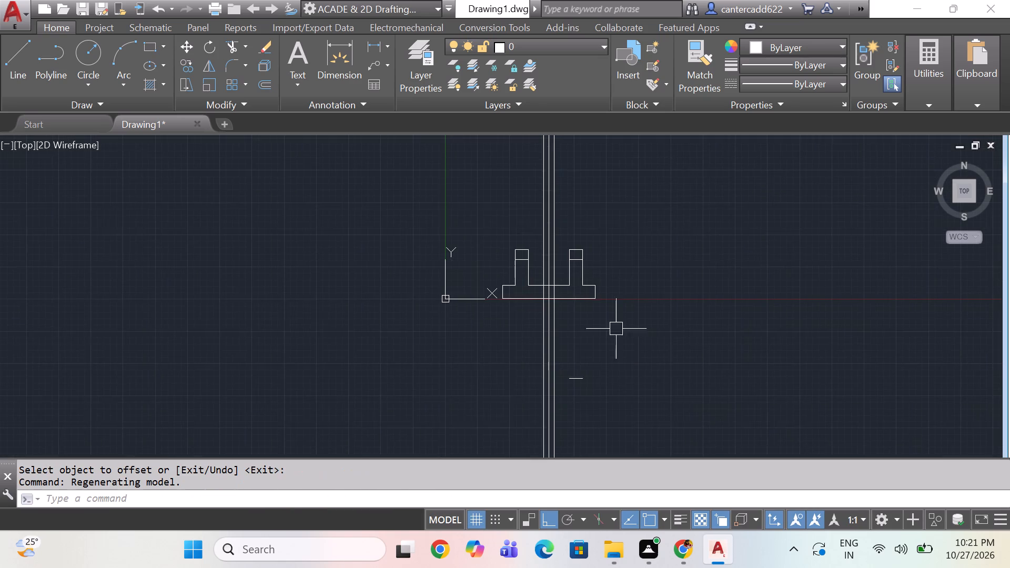
{"action": "scroll", "coordinate": [606, 336], "scroll_direction": "up", "scroll_amount": 1}
{"action": "middle_click", "coordinate": [606, 337]}
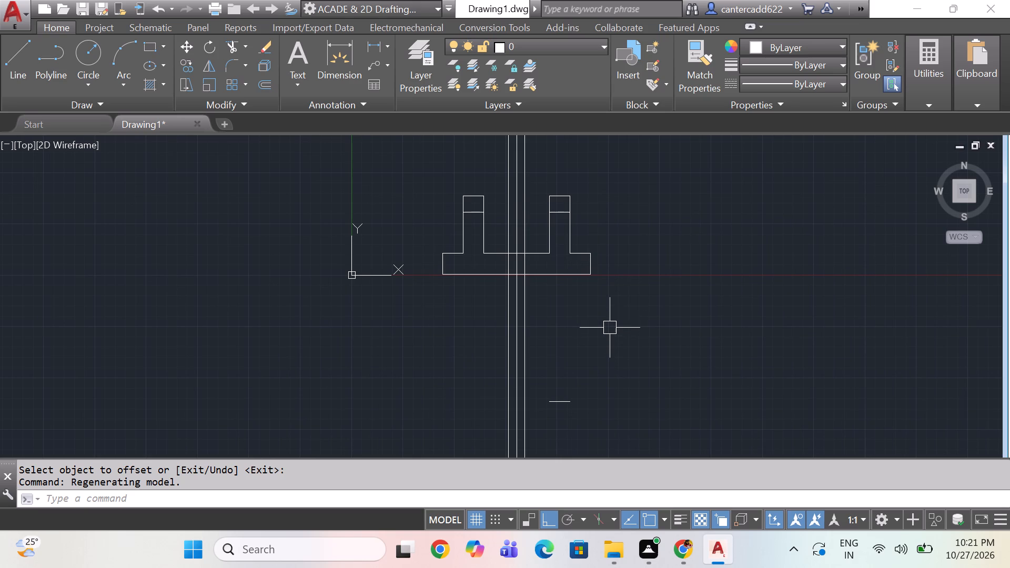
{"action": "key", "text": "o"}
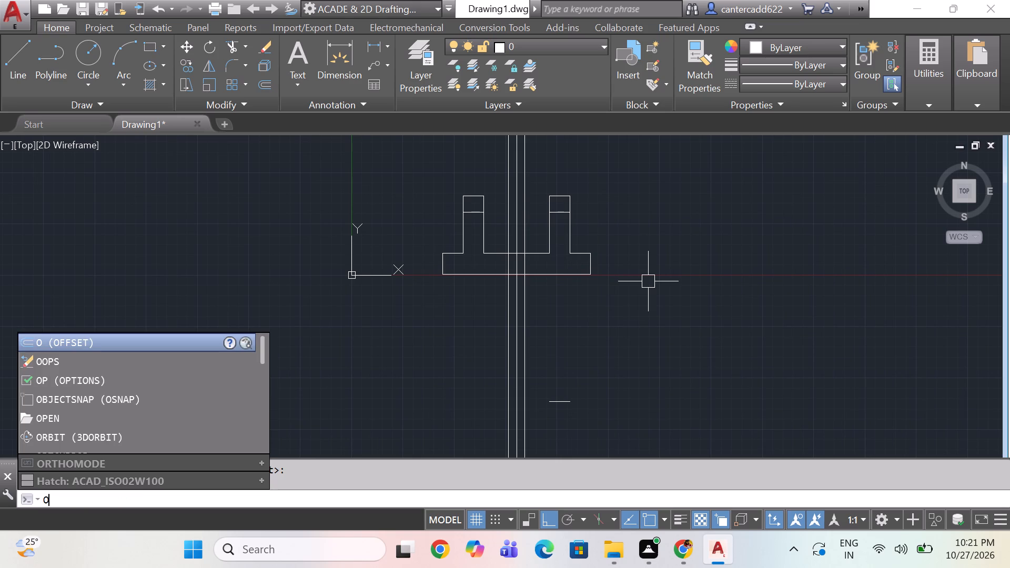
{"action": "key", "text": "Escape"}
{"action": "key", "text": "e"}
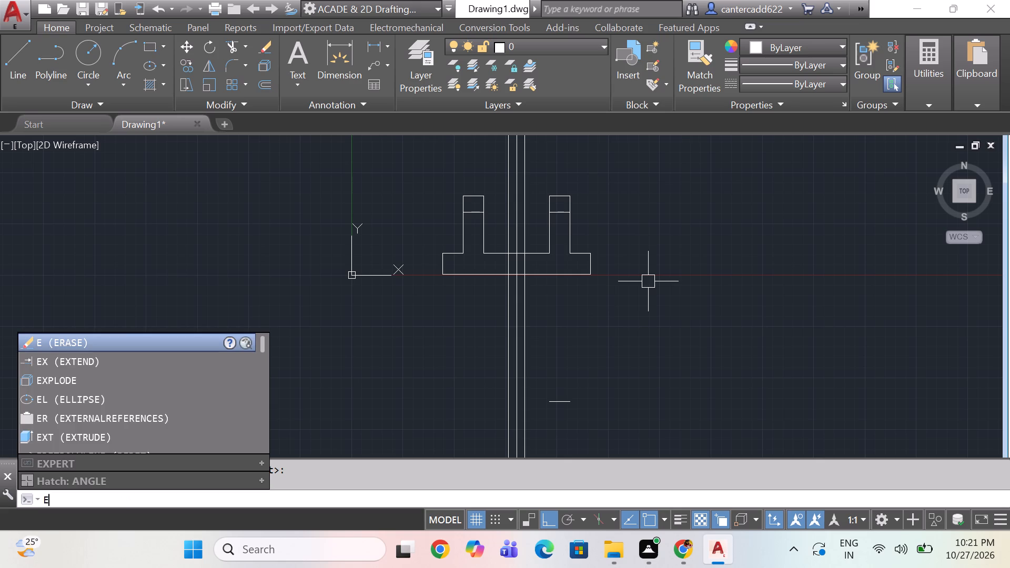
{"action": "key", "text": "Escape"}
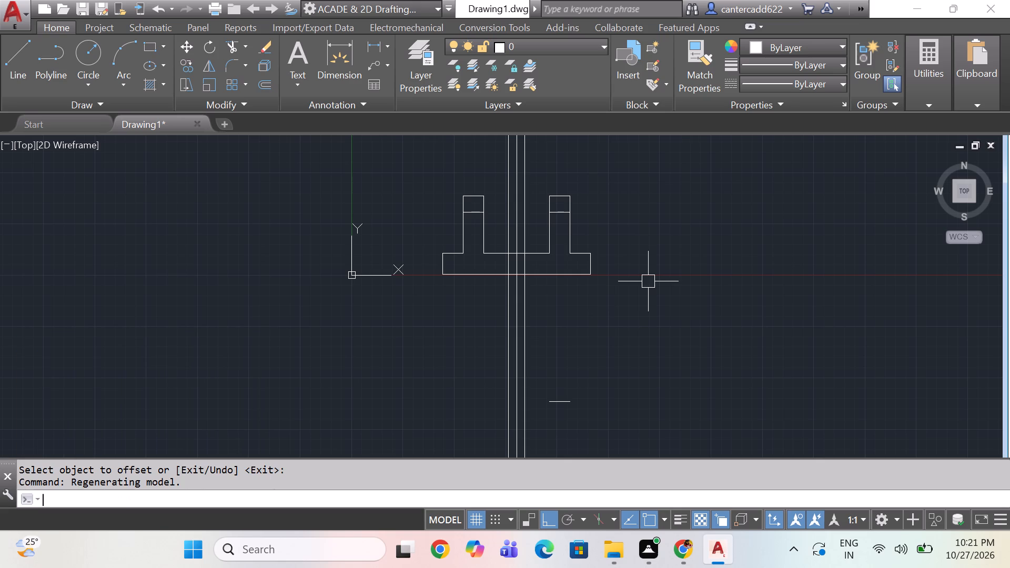
Offset the two outer lines of the central vertical trio outward by 150, one to each side.
{"action": "type", "text": "o"}
{"action": "key", "text": "space"}
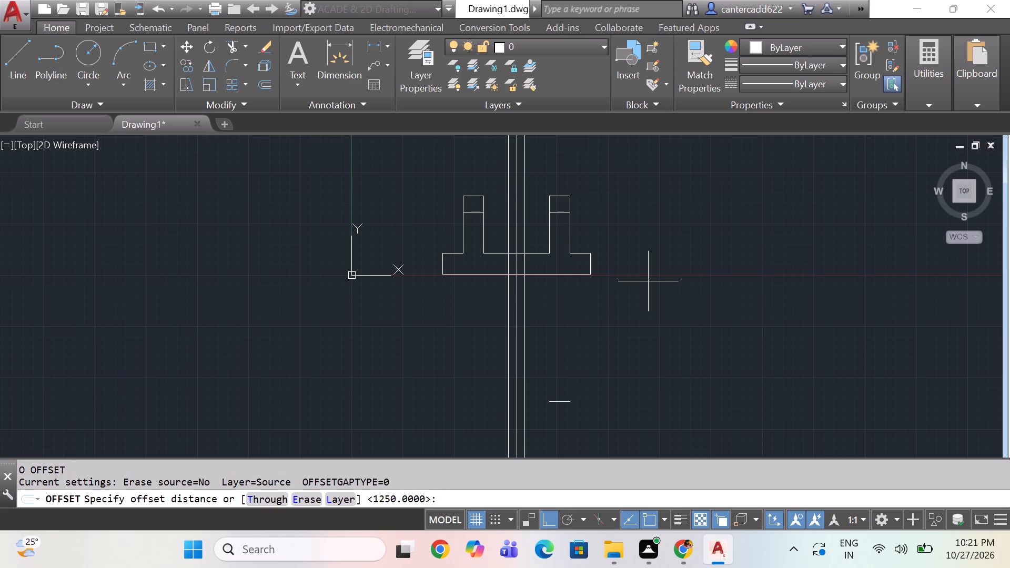
{"action": "type", "text": "150"}
{"action": "key", "text": "space"}
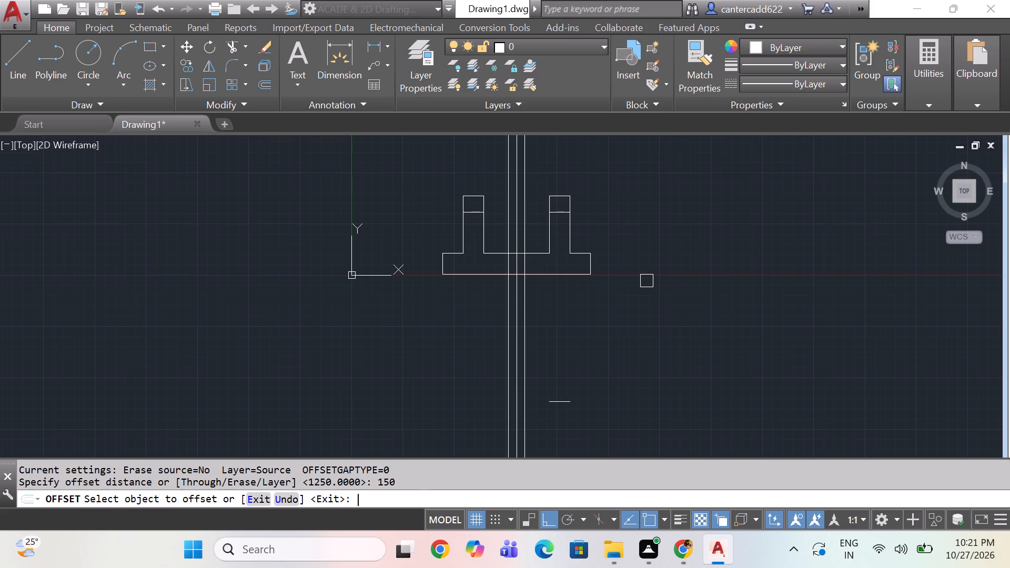
{"action": "left_click", "coordinate": [530, 362]}
{"action": "left_click", "coordinate": [595, 361]}
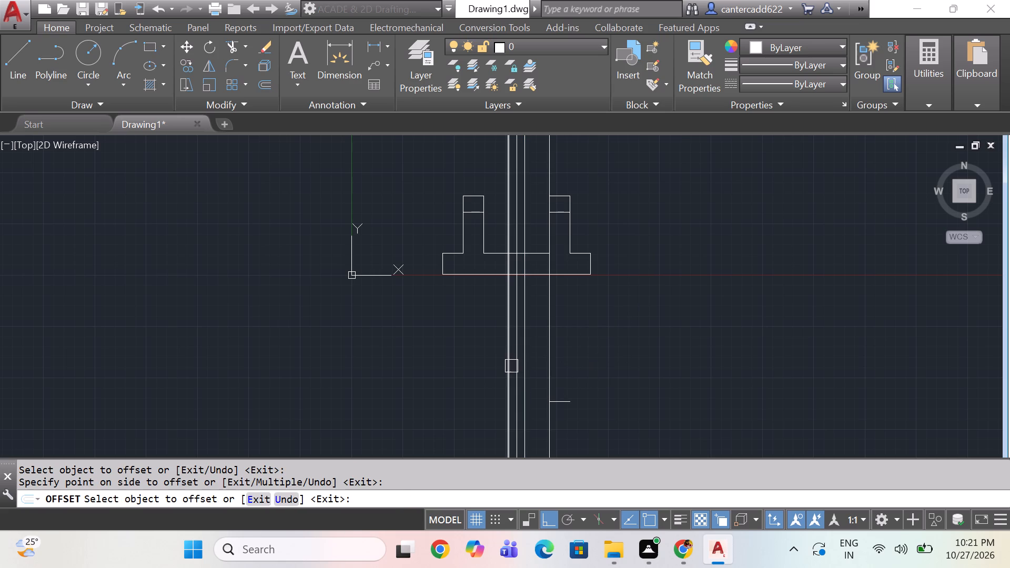
{"action": "left_click", "coordinate": [509, 367]}
{"action": "left_click", "coordinate": [388, 361]}
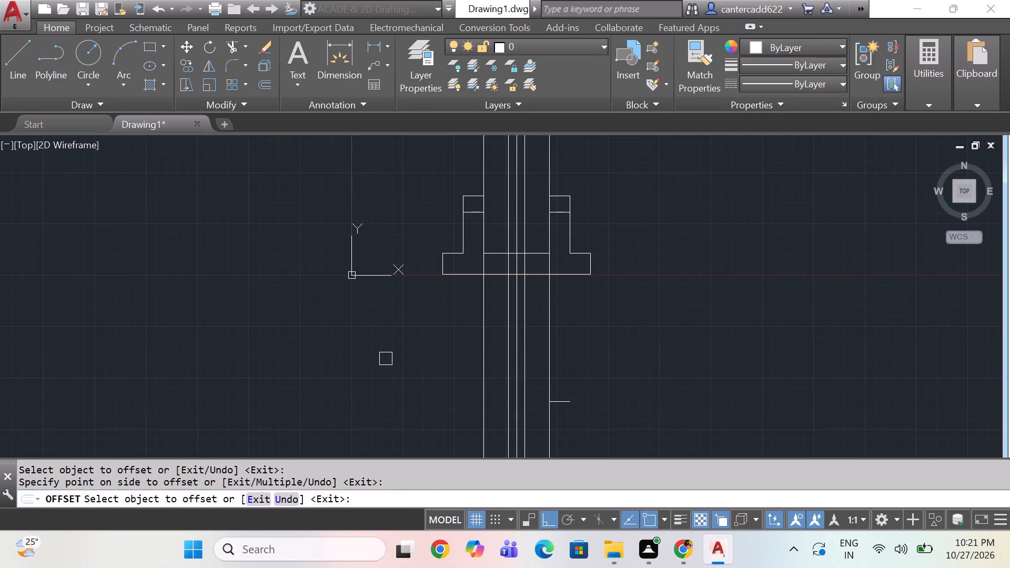
{"action": "key", "text": "space"}
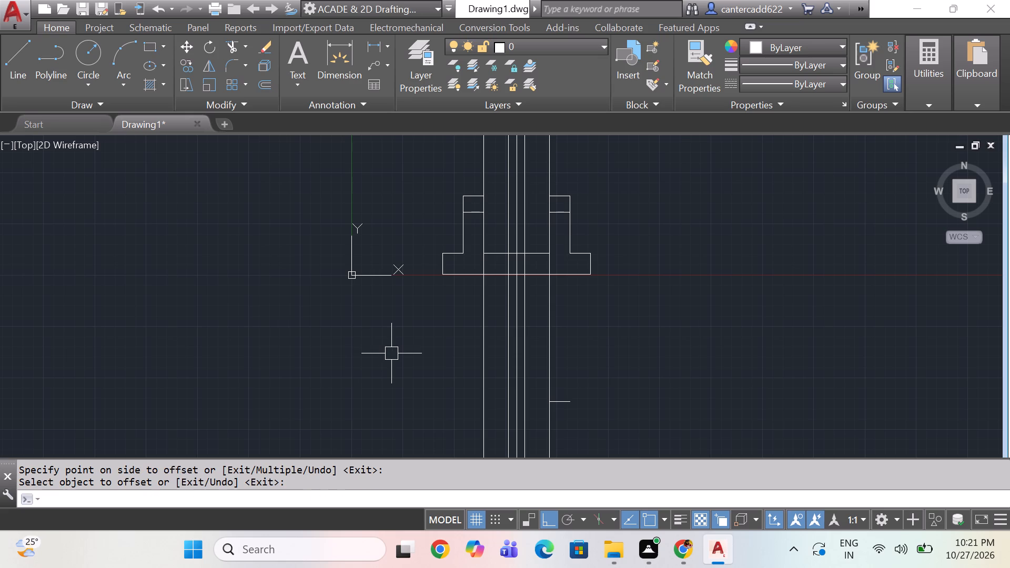
Extend the short horizontal line below the base leftward to the leftmost vertical construction line.
{"action": "type", "text": "ex"}
{"action": "key", "text": "space"}
{"action": "key", "text": "space"}
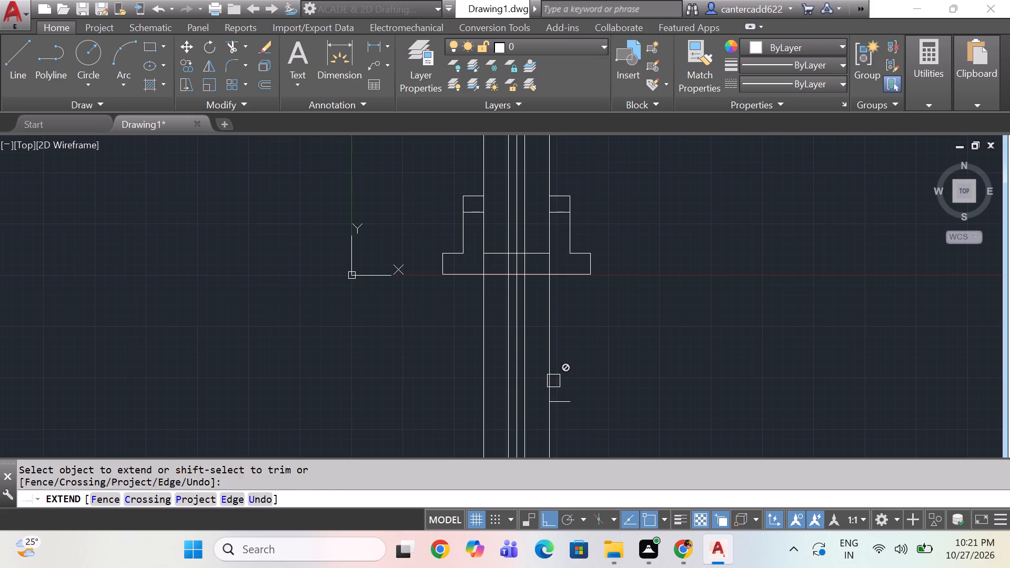
{"action": "left_click", "coordinate": [558, 406]}
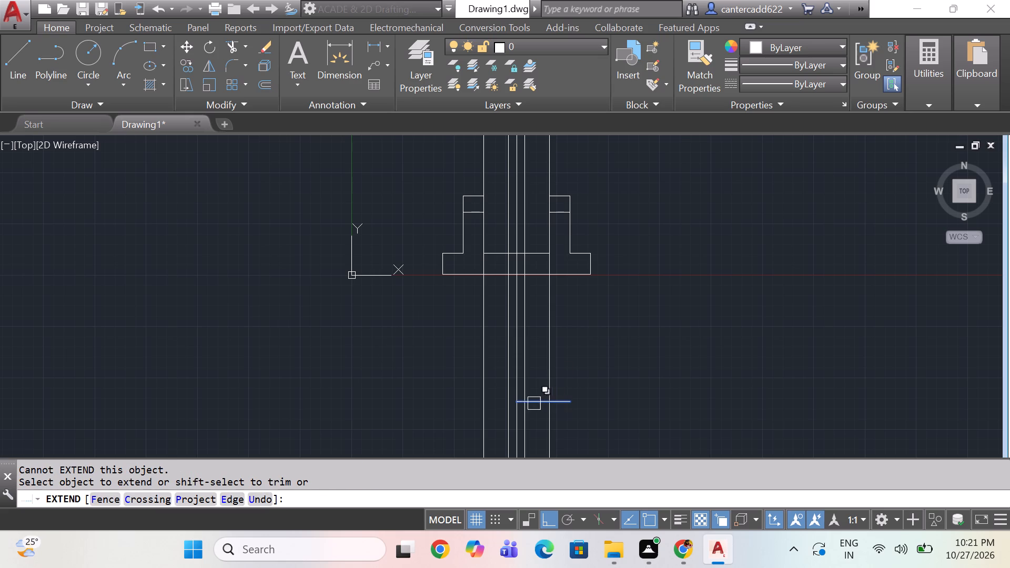
{"action": "left_click", "coordinate": [533, 404]}
{"action": "left_click", "coordinate": [536, 404]}
{"action": "left_click", "coordinate": [533, 402]}
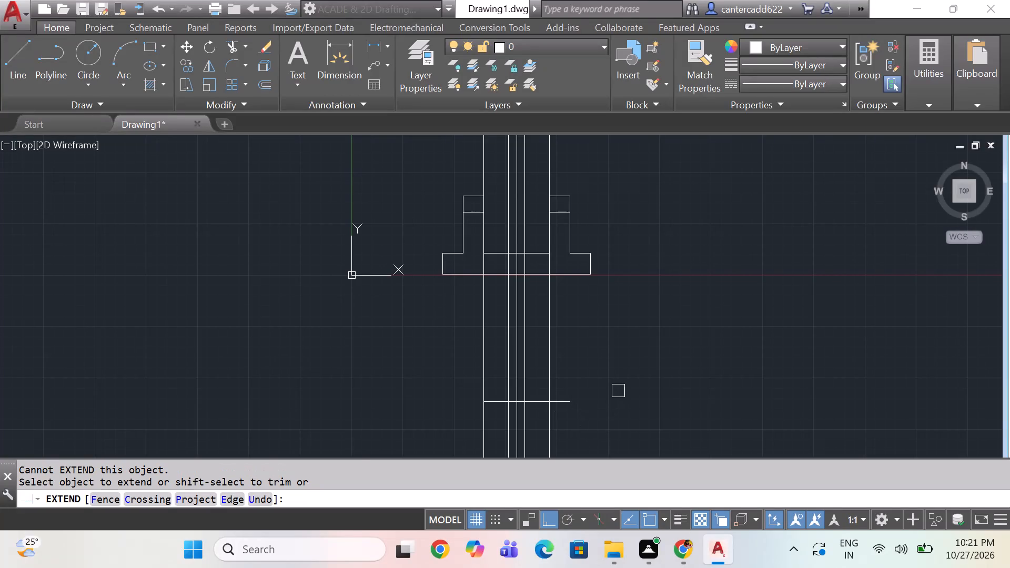
{"action": "key", "text": "space"}
Draw a horizontal line across the central vertical trio, between the profile's base and the lower horizontal line.
{"action": "type", "text": "l"}
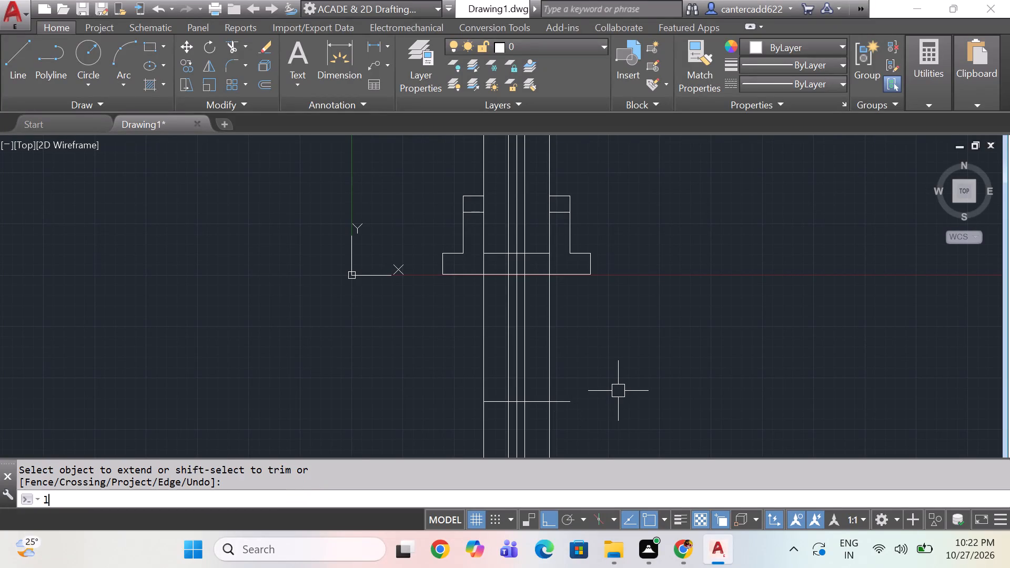
{"action": "key", "text": "space"}
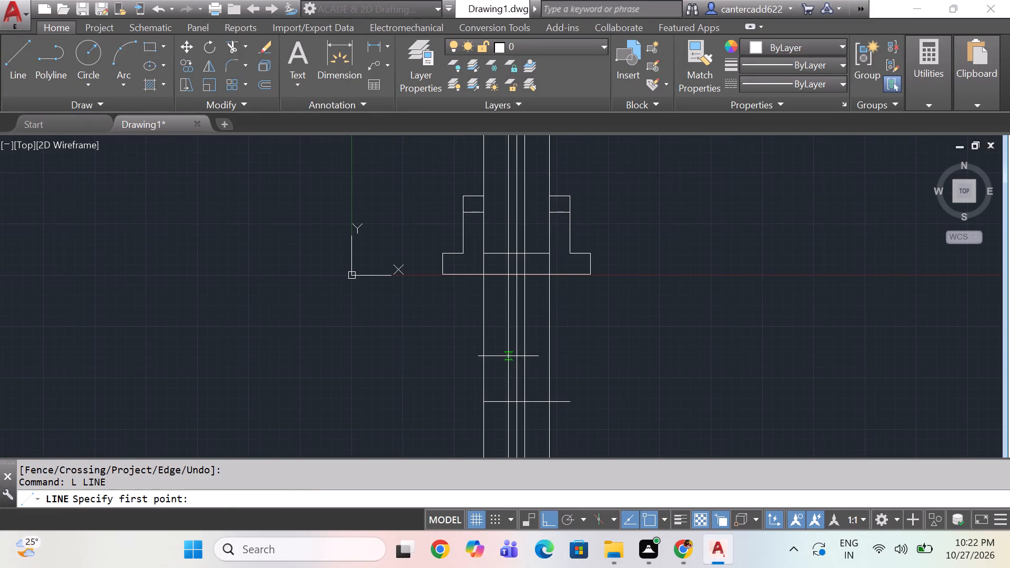
{"action": "left_click", "coordinate": [508, 357]}
{"action": "left_click", "coordinate": [528, 359]}
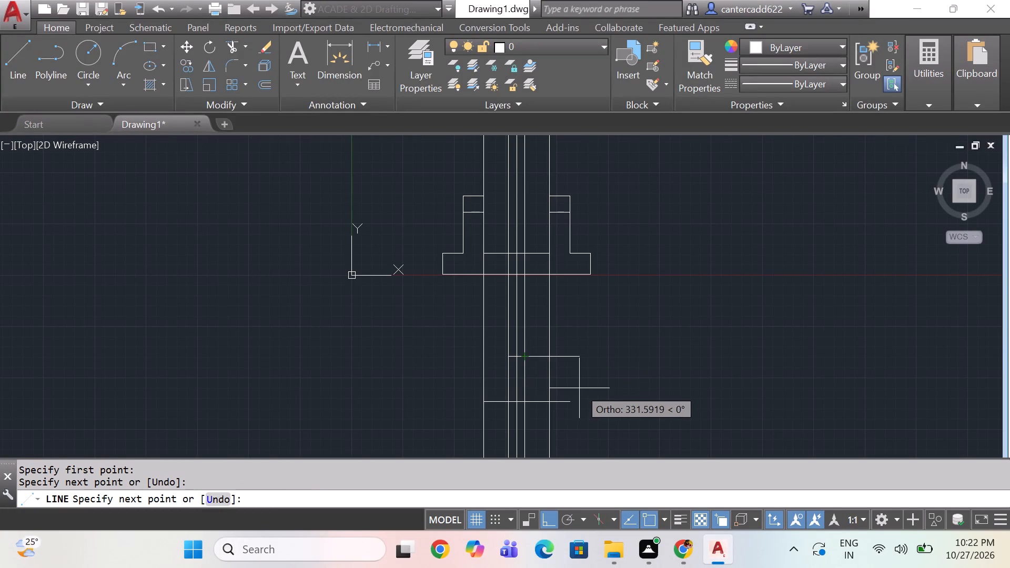
{"action": "key", "text": "space"}
Trim the vertical lines between the profile's base and the lower horizontal lines, plus the lower line's overhanging right end.
{"action": "type", "text": "tr"}
{"action": "key", "text": "space"}
{"action": "key", "text": "space"}
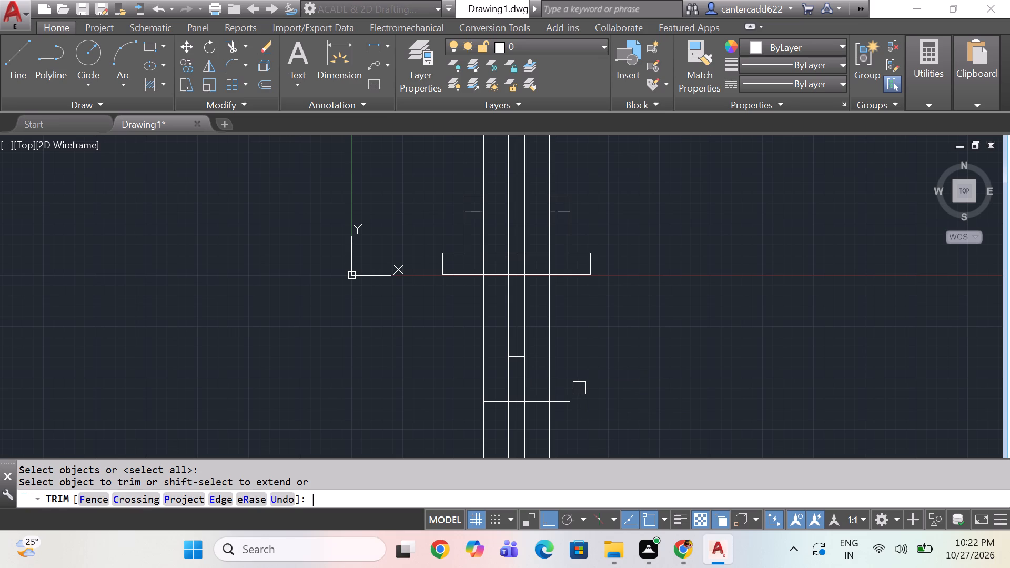
{"action": "left_click", "coordinate": [597, 305]}
{"action": "left_click", "coordinate": [400, 321]}
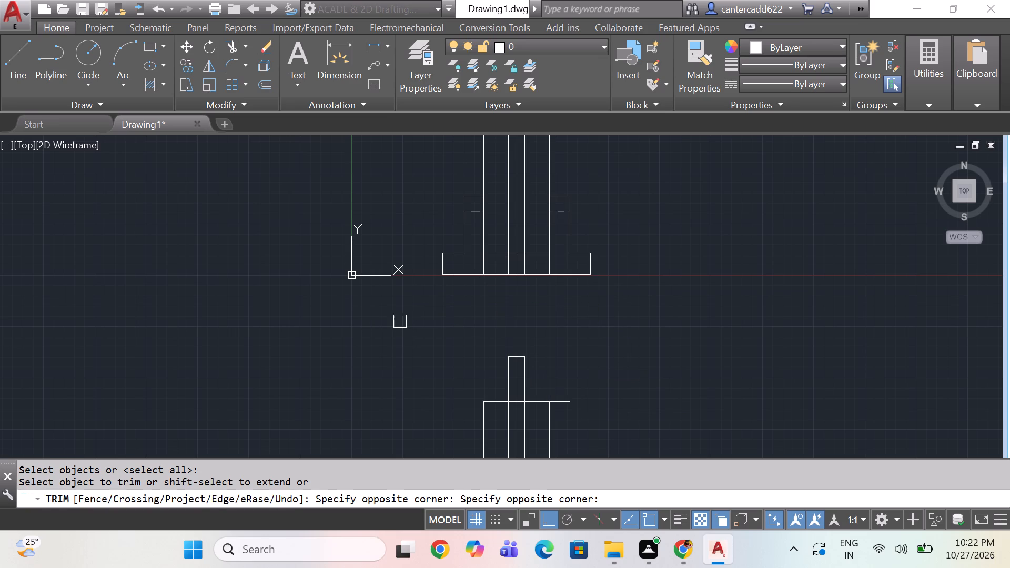
{"action": "left_click", "coordinate": [565, 398]}
Trim the lower horizontal line's segments lying between the outer lines of the central vertical trio.
{"action": "middle_click_drag", "start_coordinate": [609, 392], "coordinate": [614, 317]}
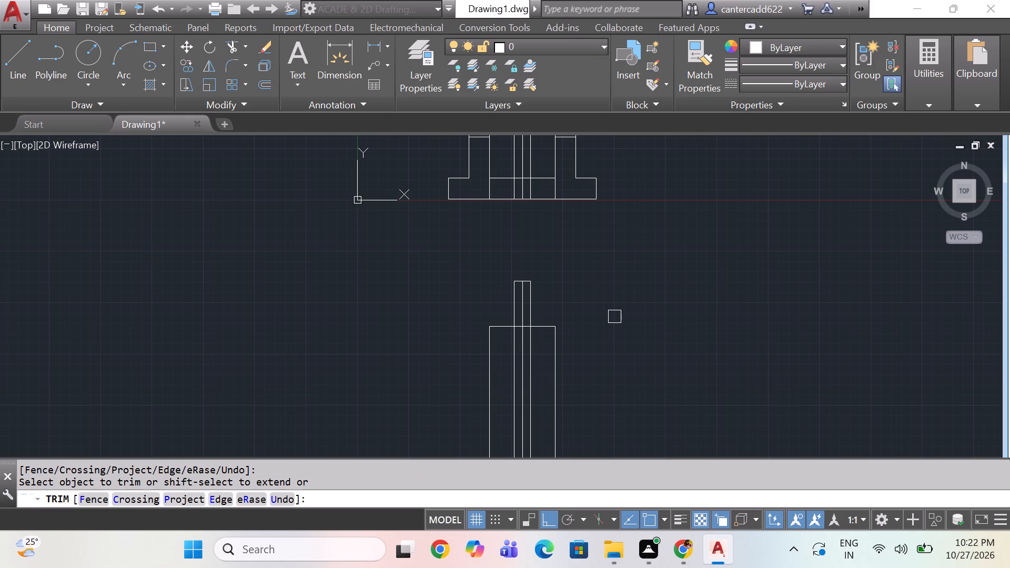
{"action": "scroll", "coordinate": [517, 322], "scroll_direction": "up", "scroll_amount": 3}
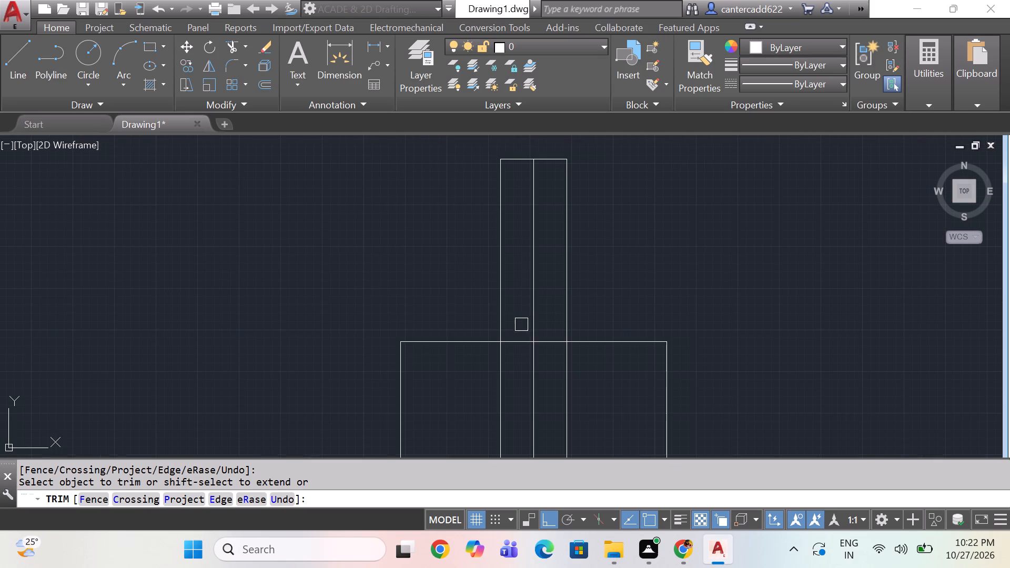
{"action": "left_click", "coordinate": [519, 350]}
{"action": "left_click", "coordinate": [510, 331]}
{"action": "left_click", "coordinate": [554, 343]}
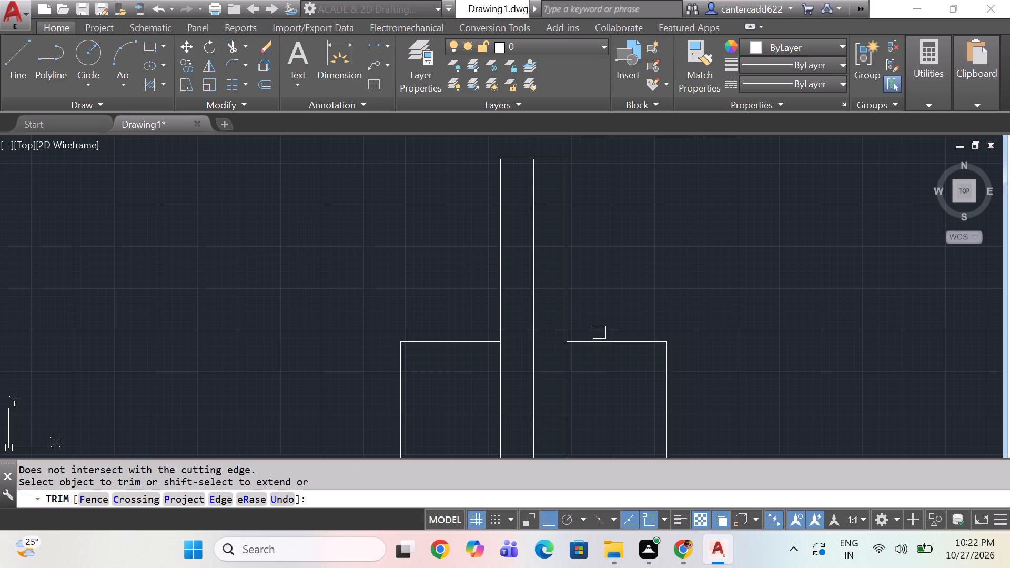
{"action": "scroll", "coordinate": [601, 330], "scroll_direction": "down", "scroll_amount": 2}
{"action": "middle_click_drag", "start_coordinate": [601, 327], "coordinate": [508, 257]}
{"action": "scroll", "coordinate": [552, 265], "scroll_direction": "down", "scroll_amount": 1}
{"action": "middle_click_drag", "start_coordinate": [613, 300], "coordinate": [532, 168]}
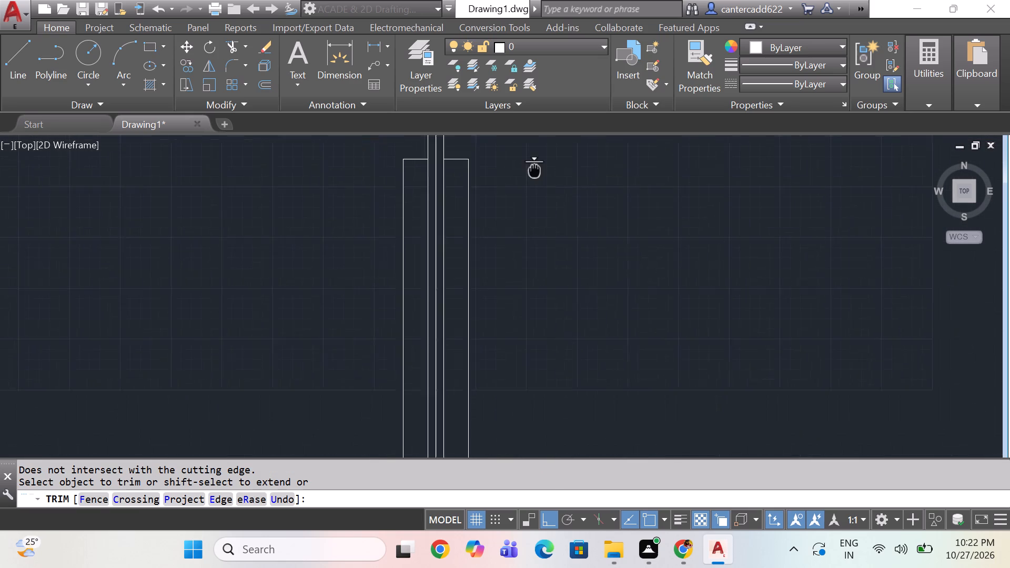
{"action": "middle_click_drag", "start_coordinate": [532, 168], "coordinate": [532, 168]}
{"action": "scroll", "coordinate": [529, 249], "scroll_direction": "down", "scroll_amount": 1}
{"action": "key", "text": "space"}
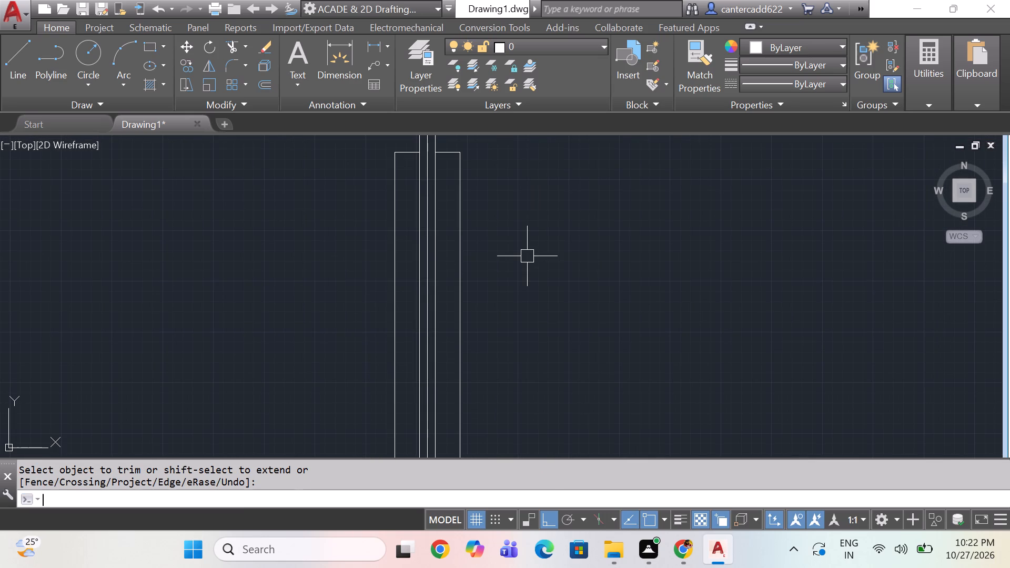
{"action": "key", "text": "space"}
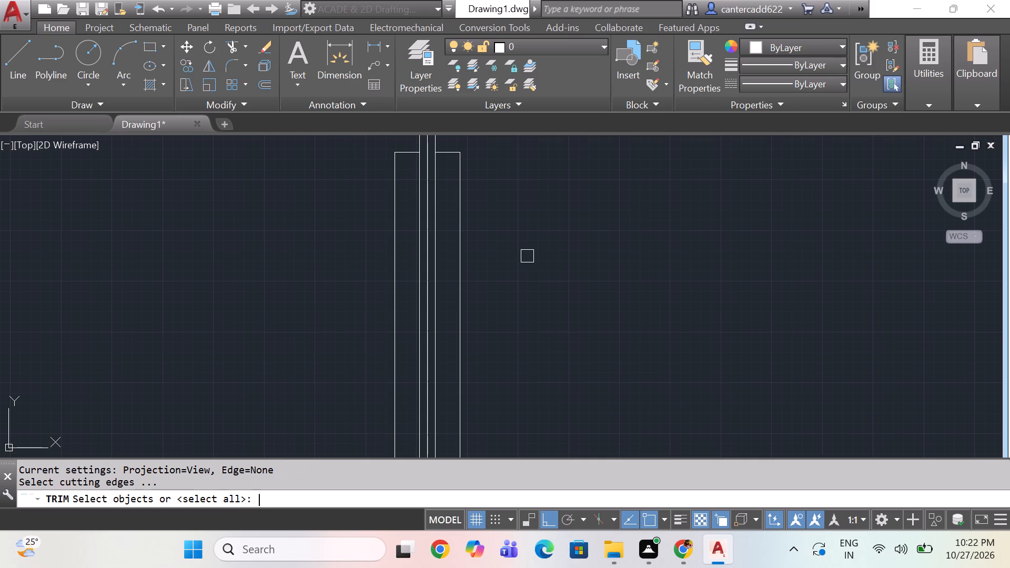
{"action": "key", "text": "Escape"}
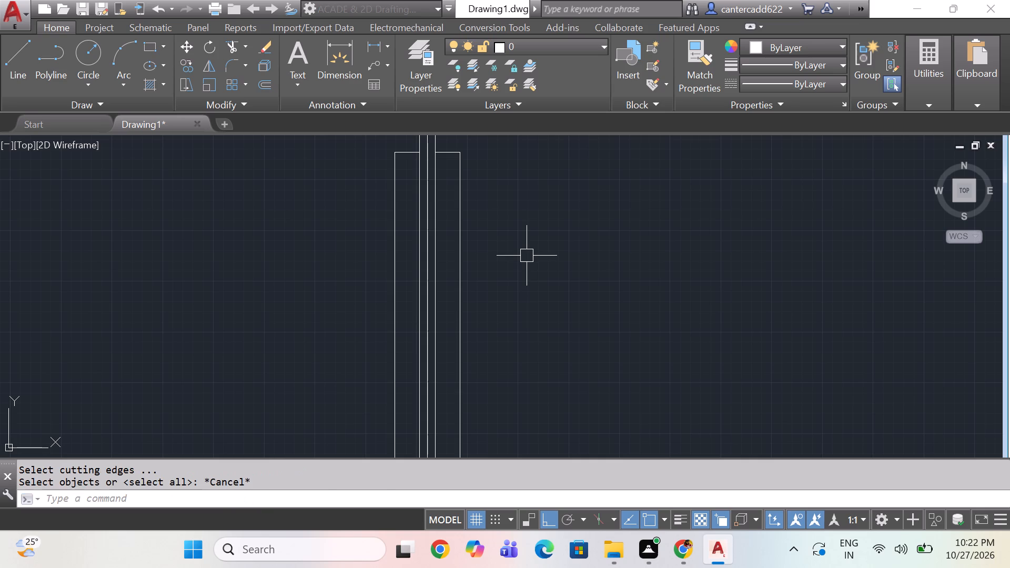
Offset the right shoulder segment of the lower shape downward by 2500.
{"action": "type", "text": "o"}
{"action": "key", "text": "space"}
{"action": "type", "text": "2500"}
{"action": "key", "text": "space"}
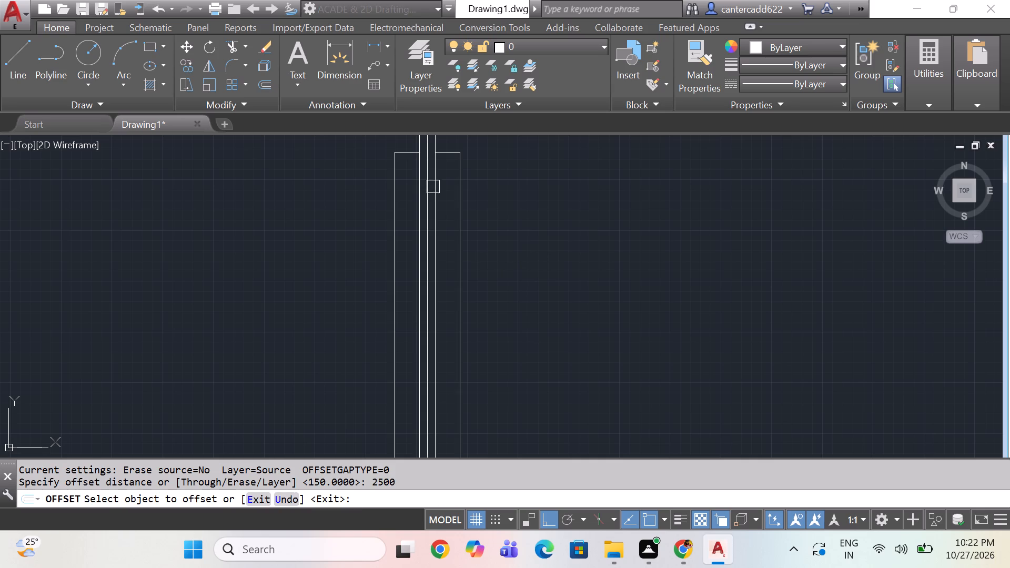
{"action": "left_click", "coordinate": [448, 154]}
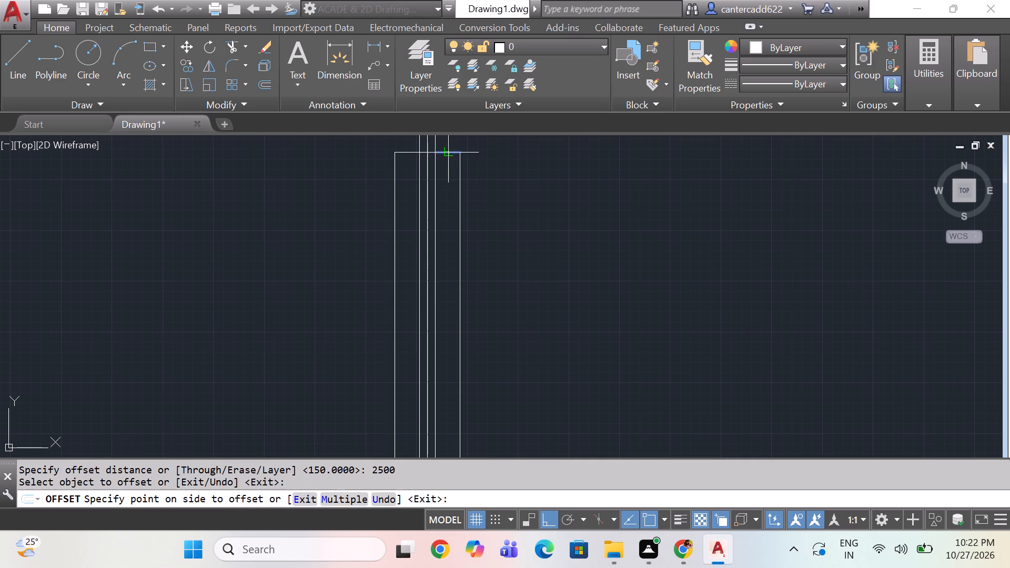
{"action": "left_click", "coordinate": [508, 322]}
{"action": "scroll", "coordinate": [508, 322], "scroll_direction": "down", "scroll_amount": 2}
{"action": "middle_click", "coordinate": [508, 322]}
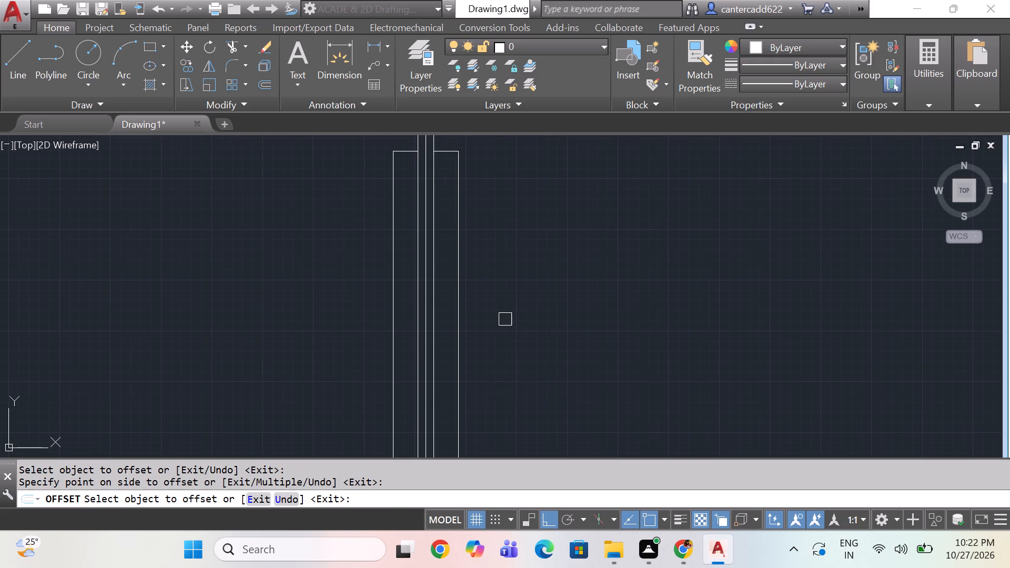
{"action": "key", "text": "space"}
{"action": "scroll", "coordinate": [536, 335], "scroll_direction": "down", "scroll_amount": 1}
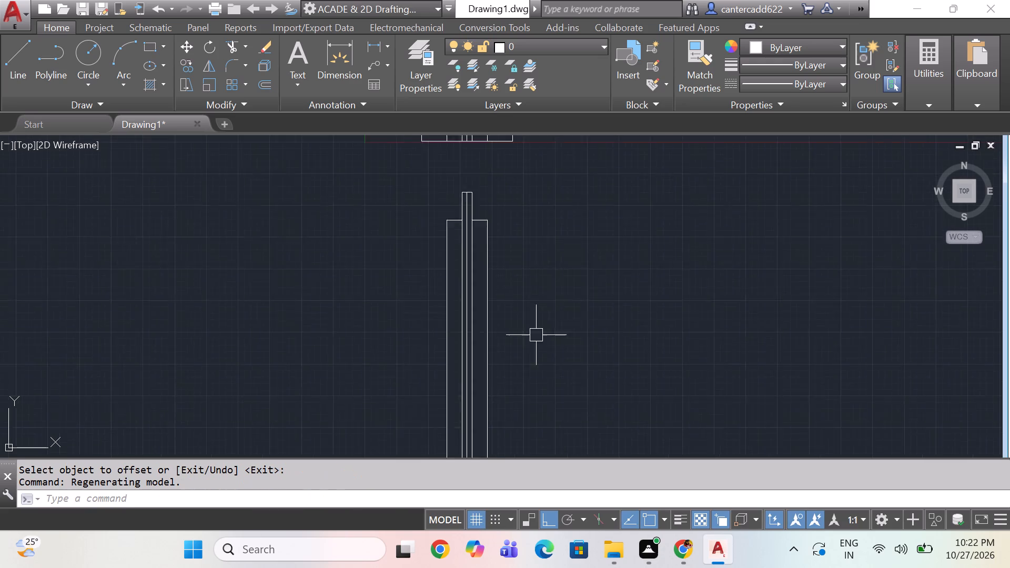
{"action": "scroll", "coordinate": [536, 335], "scroll_direction": "down", "scroll_amount": 1}
{"action": "middle_click_drag", "start_coordinate": [542, 352], "coordinate": [517, 325]}
{"action": "scroll", "coordinate": [511, 408], "scroll_direction": "up", "scroll_amount": 1}
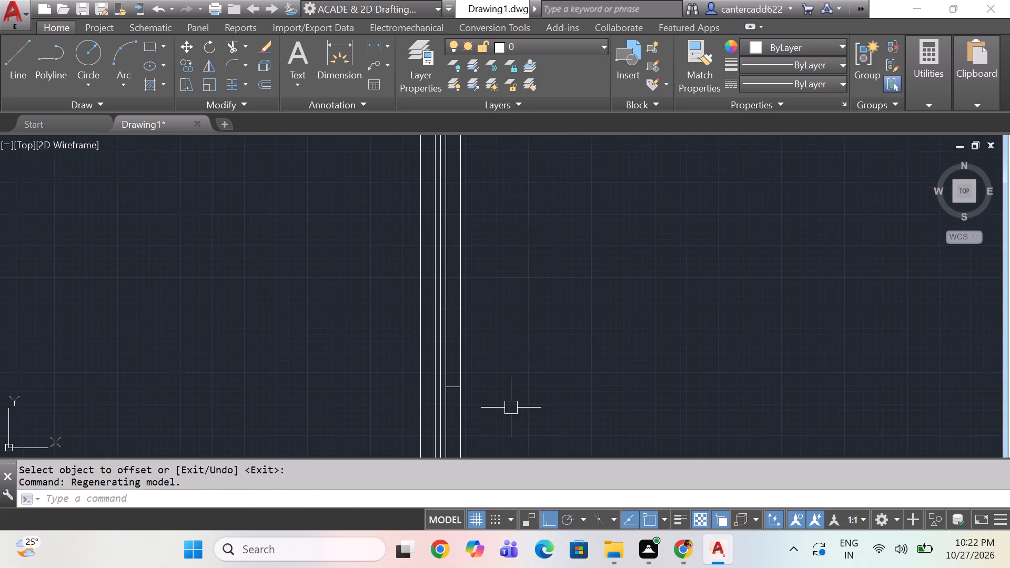
Extend the offset horizontal line across the lower shaft to its outer left vertical line.
{"action": "middle_click_drag", "start_coordinate": [511, 408], "coordinate": [540, 407]}
{"action": "scroll", "coordinate": [518, 381], "scroll_direction": "up", "scroll_amount": 2}
{"action": "type", "text": "ex"}
{"action": "key", "text": "space"}
{"action": "key", "text": "space"}
{"action": "scroll", "coordinate": [464, 405], "scroll_direction": "up", "scroll_amount": 2}
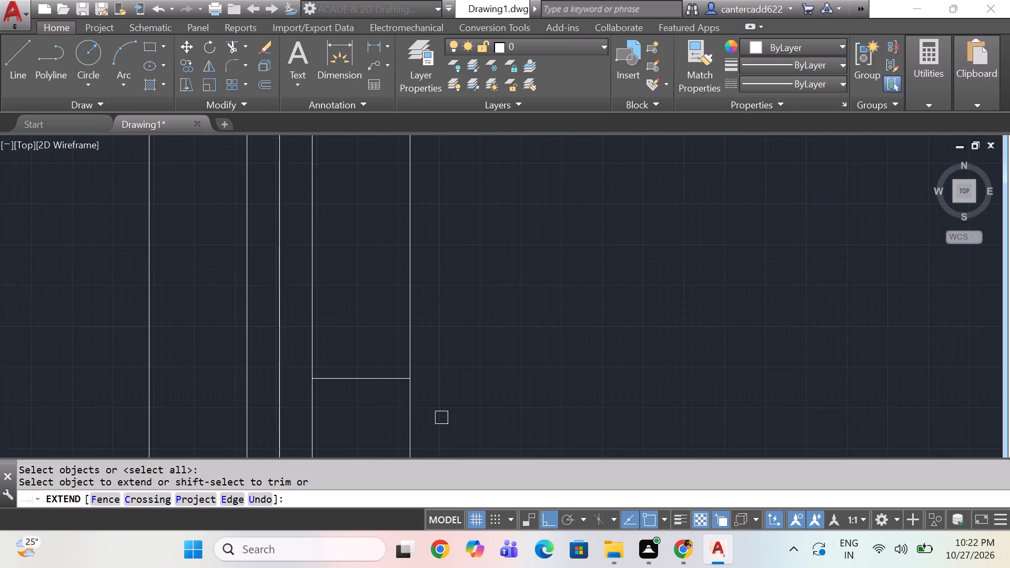
{"action": "left_click", "coordinate": [342, 383]}
{"action": "left_click", "coordinate": [329, 381]}
{"action": "left_click", "coordinate": [321, 380]}
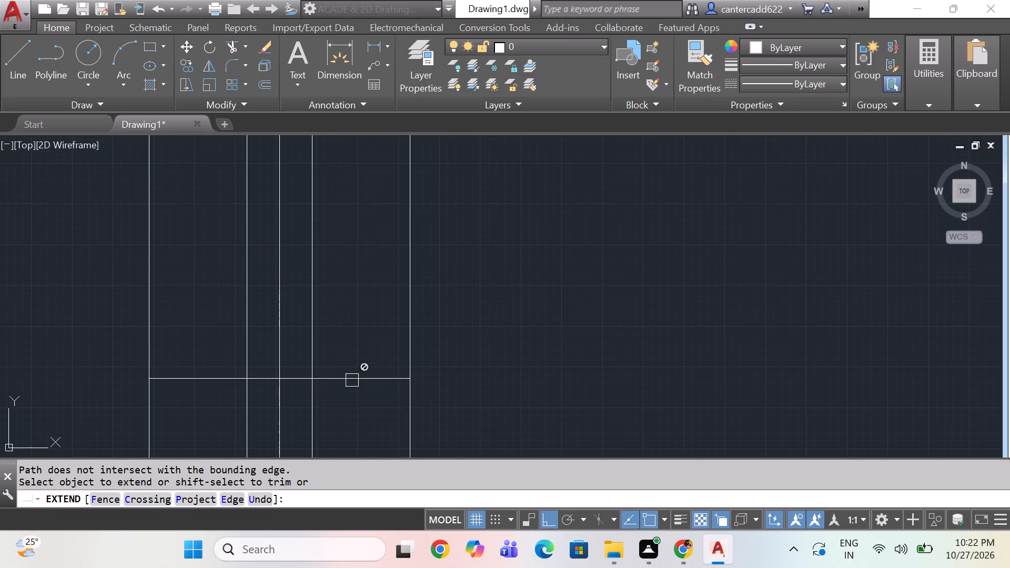
Trim all the vertical lines below the lower shaft's bottom horizontal line.
{"action": "scroll", "coordinate": [353, 381], "scroll_direction": "down", "scroll_amount": 1}
{"action": "middle_click_drag", "start_coordinate": [355, 384], "coordinate": [429, 337]}
{"action": "left_click_drag", "start_coordinate": [548, 370], "coordinate": [535, 370], "text": "ctrl"}
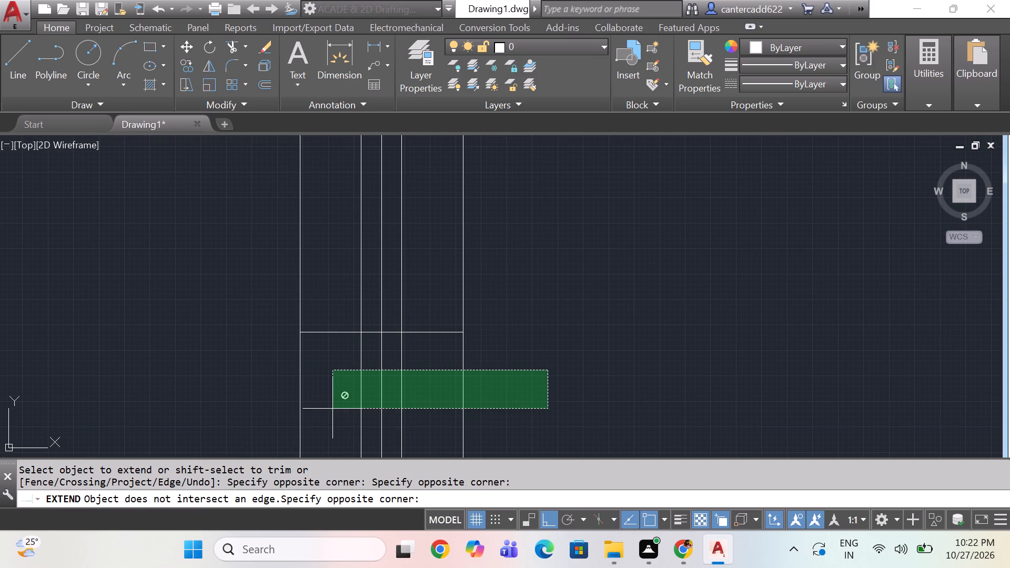
{"action": "left_click", "coordinate": [594, 397]}
{"action": "left_click_drag", "start_coordinate": [597, 371], "coordinate": [589, 370], "text": "shift"}
{"action": "left_click", "coordinate": [213, 451], "text": "shift"}
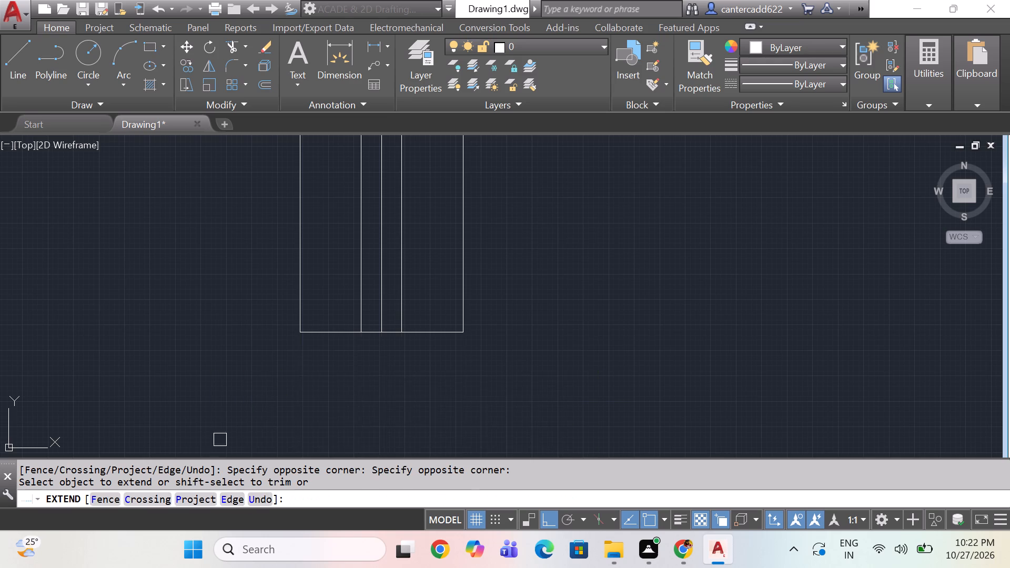
{"action": "scroll", "coordinate": [333, 372], "scroll_direction": "down", "scroll_amount": 2, "text": "shift"}
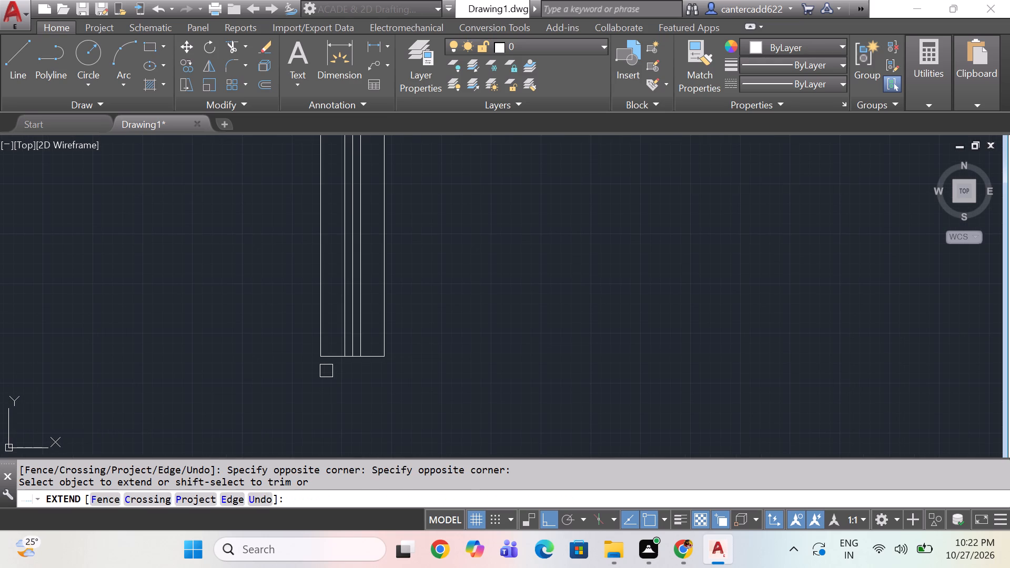
Draw a short diagonal line across the central vertical trio just above the lower shaft's bottom edge.
{"action": "key", "text": "Escape"}
{"action": "type", "text": "l"}
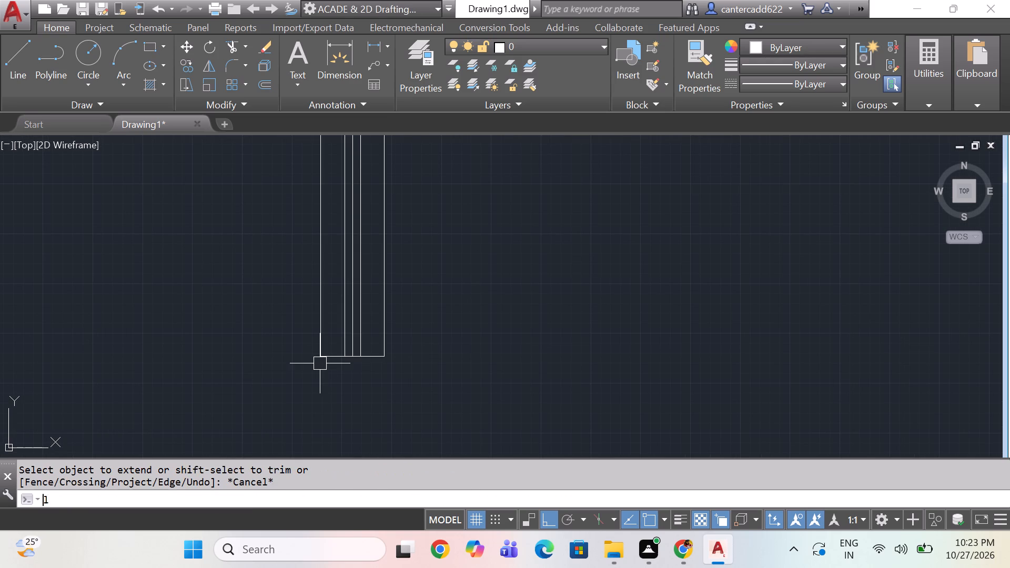
{"action": "key", "text": "space"}
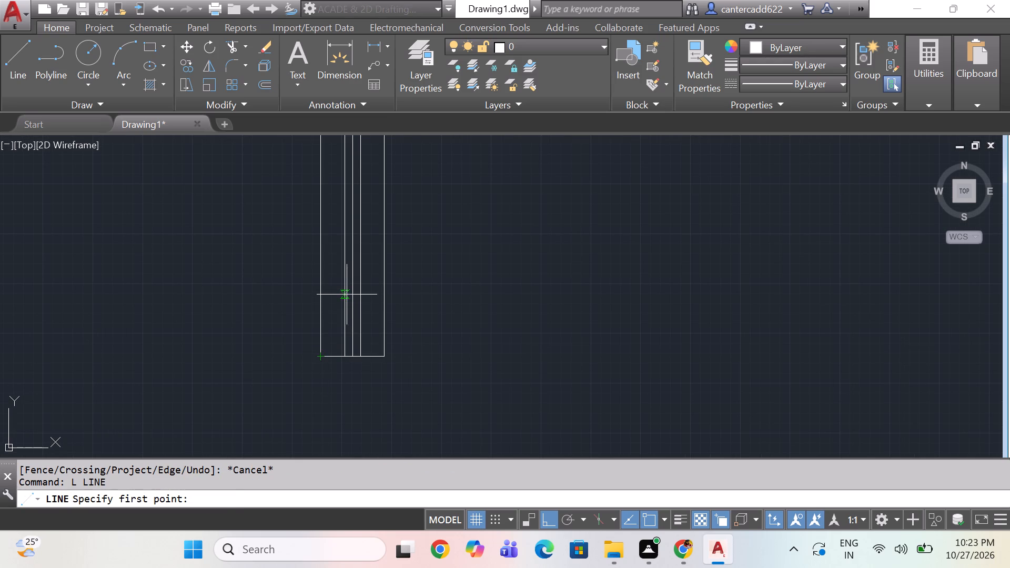
{"action": "left_click", "coordinate": [346, 294]}
{"action": "left_click", "coordinate": [360, 314]}
{"action": "key", "text": "Escape"}
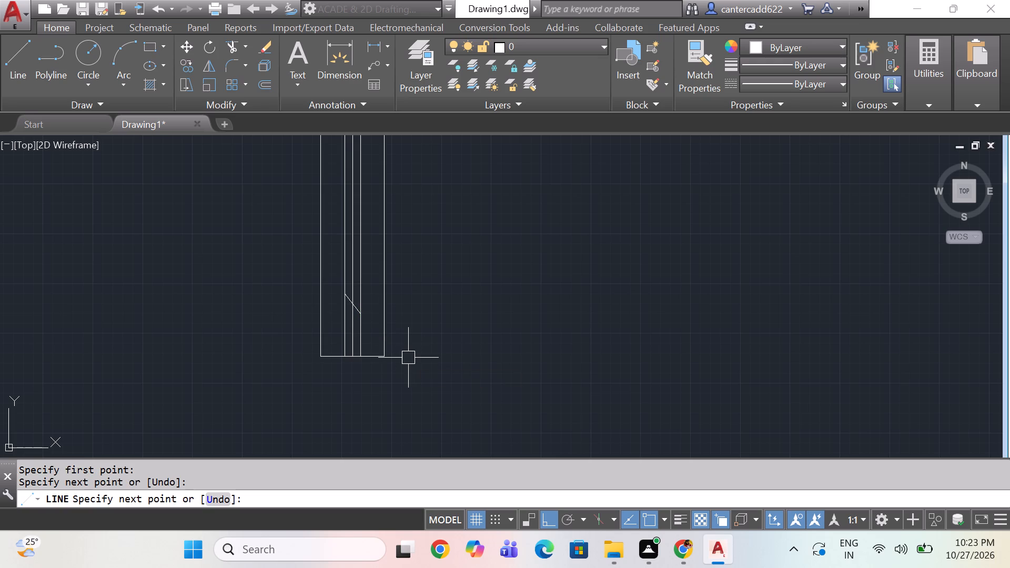
Trim the central vertical trio below the diagonal line in the lower shaft.
{"action": "type", "text": "tr"}
{"action": "key", "text": "space"}
{"action": "key", "text": "space"}
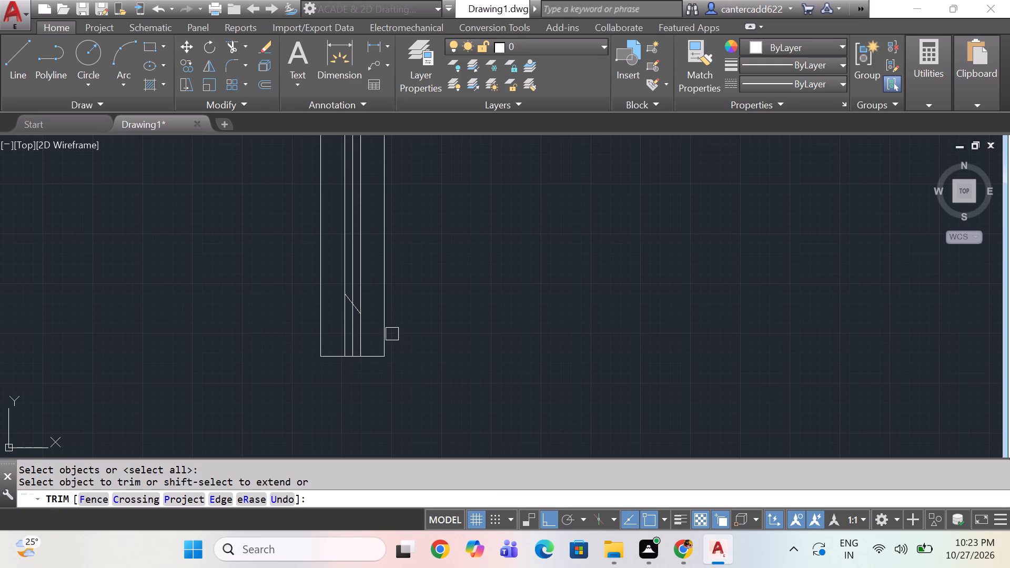
{"action": "left_click", "coordinate": [367, 328]}
{"action": "left_click", "coordinate": [334, 342]}
{"action": "scroll", "coordinate": [376, 336], "scroll_direction": "down", "scroll_amount": 3}
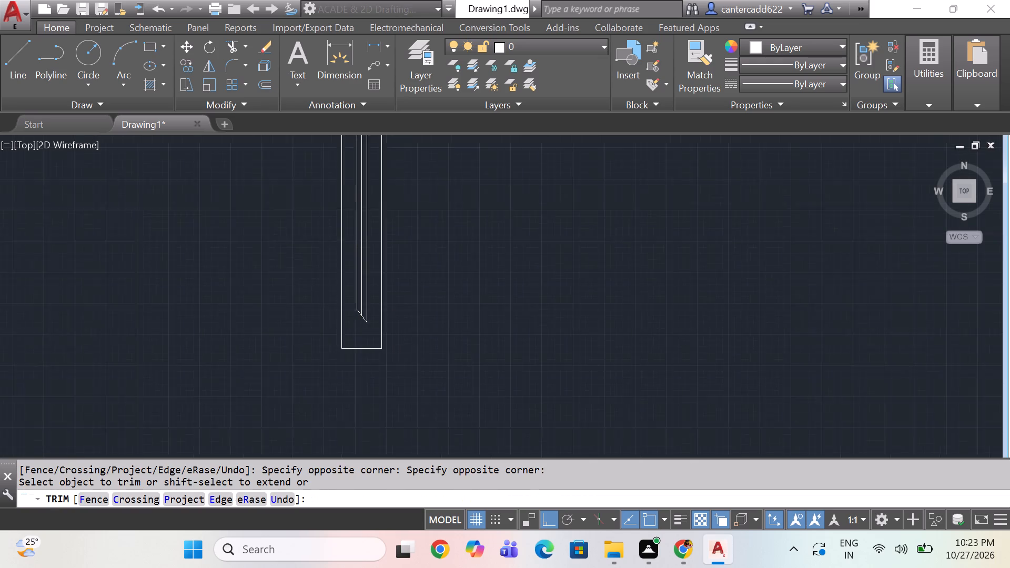
{"action": "middle_click_drag", "start_coordinate": [413, 336], "coordinate": [408, 377]}
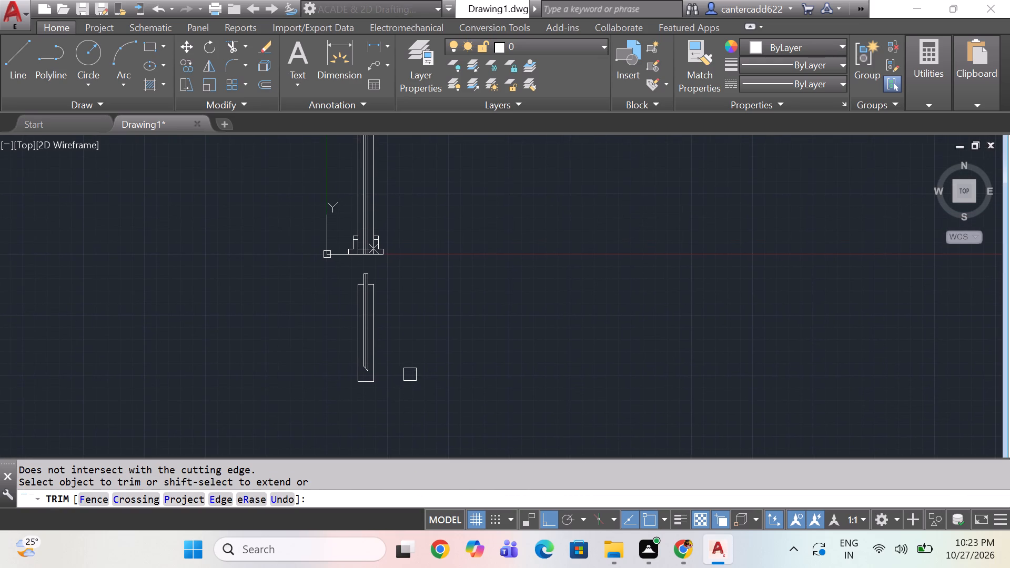
{"action": "scroll", "coordinate": [359, 333], "scroll_direction": "up", "scroll_amount": 2}
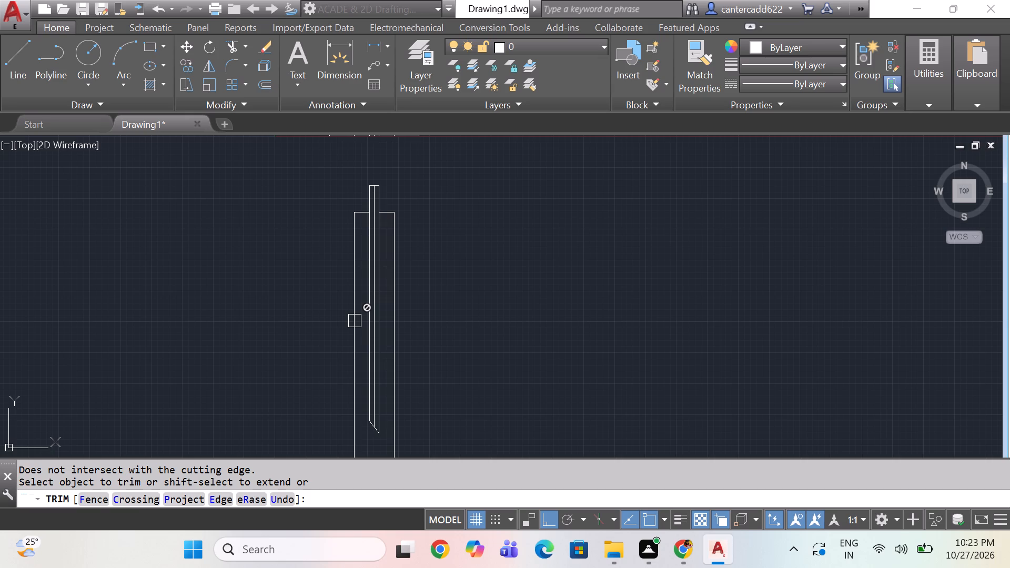
{"action": "key", "text": "Escape"}
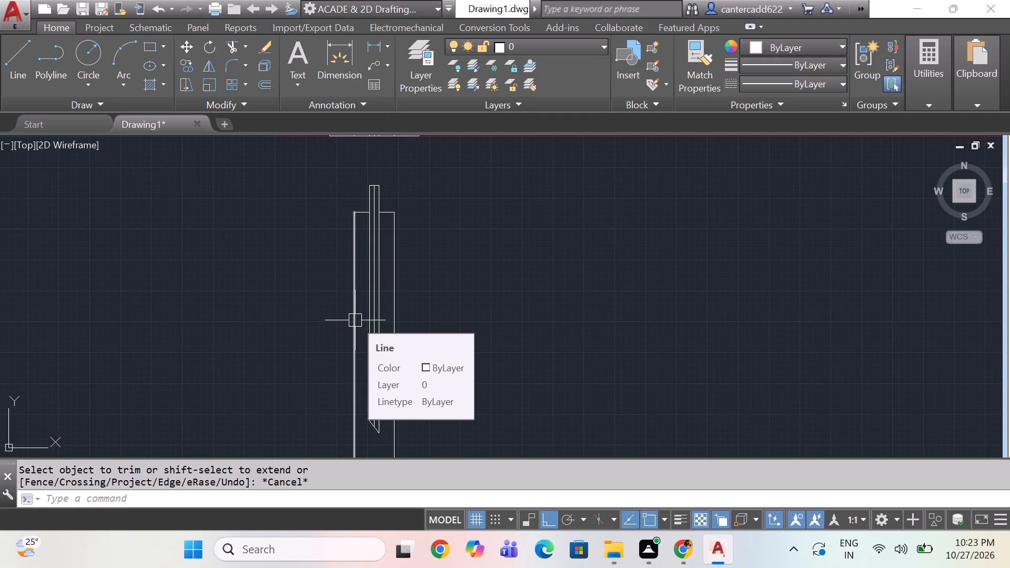
Offset the lower shaft's centre line by 25 to both sides.
{"action": "type", "text": "o 25"}
{"action": "key", "text": "space"}
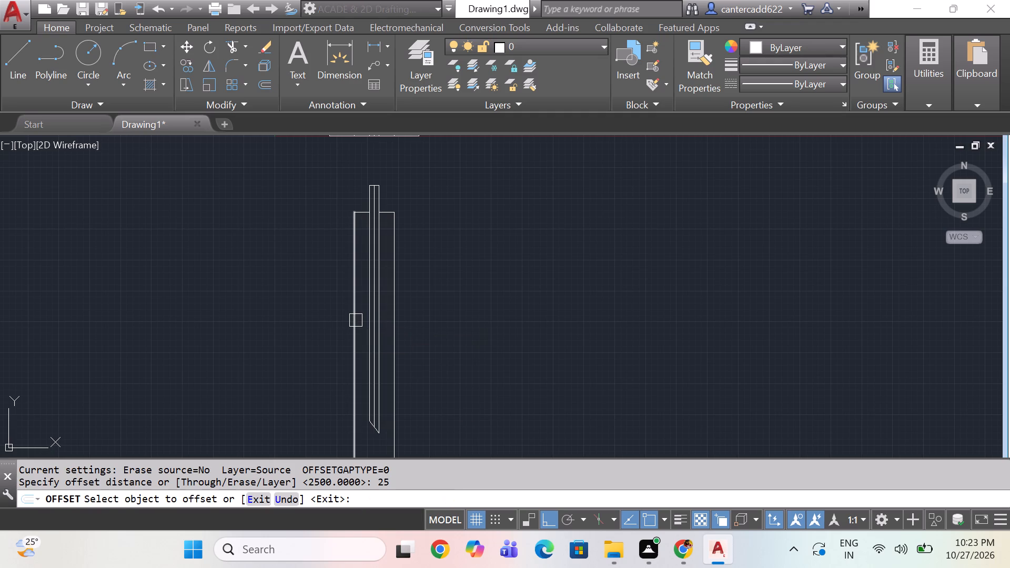
{"action": "scroll", "coordinate": [409, 367], "scroll_direction": "up", "scroll_amount": 3}
{"action": "left_click_drag", "start_coordinate": [263, 342], "coordinate": [269, 344]}
{"action": "left_click", "coordinate": [299, 343]}
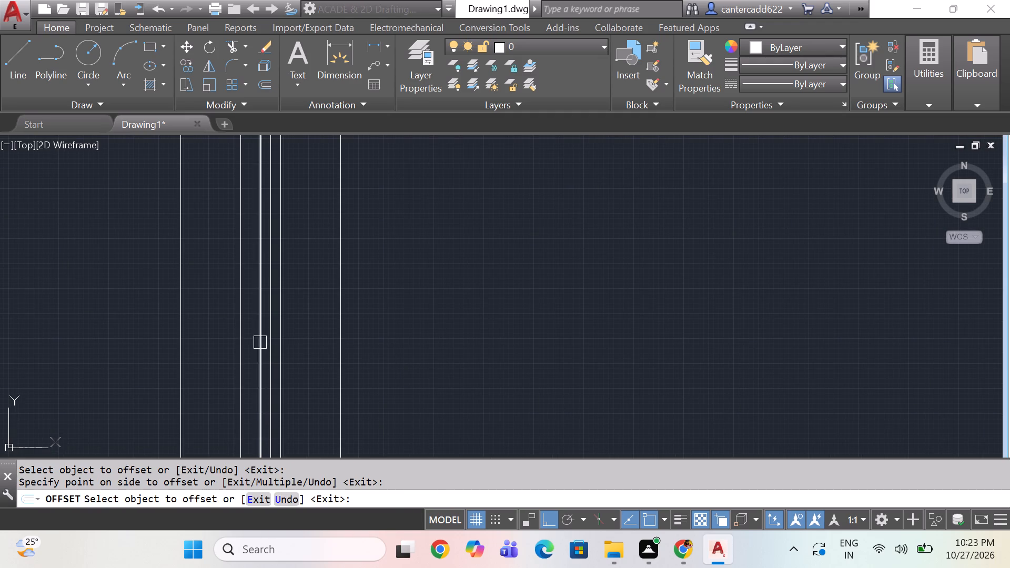
{"action": "left_click", "coordinate": [261, 341]}
{"action": "left_click", "coordinate": [241, 342]}
{"action": "key", "text": "Escape"}
Erase the two former outer lines of the lower shaft's central group, keeping the centre line and its offsets.
{"action": "left_click", "coordinate": [239, 342]}
{"action": "left_click", "coordinate": [283, 344]}
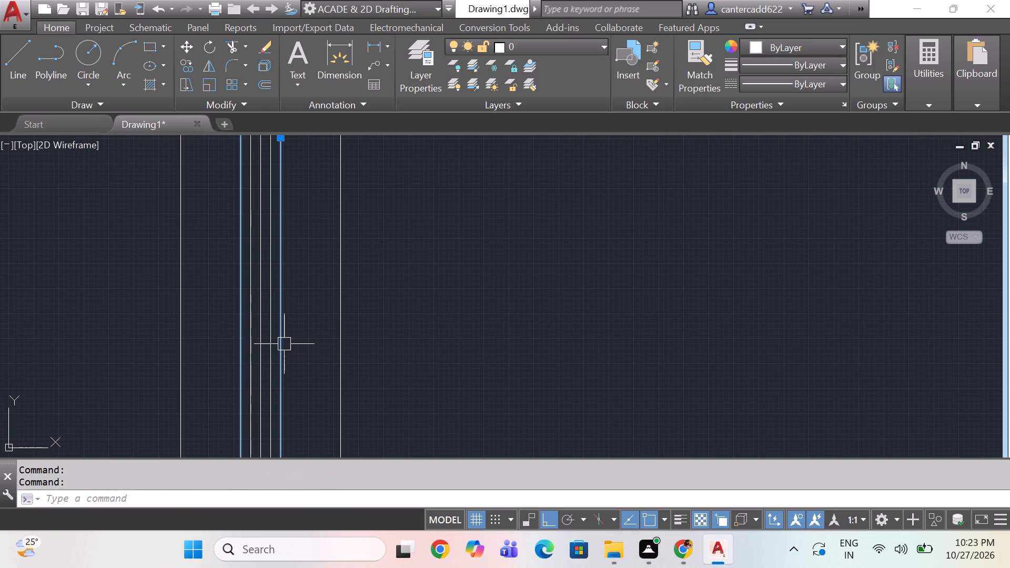
{"action": "key", "text": "Delete"}
Fit the lower ends of the lower shaft's inner lines to the diagonal and trim the diagonal's right overhang.
{"action": "scroll", "coordinate": [344, 338], "scroll_direction": "down", "scroll_amount": 3}
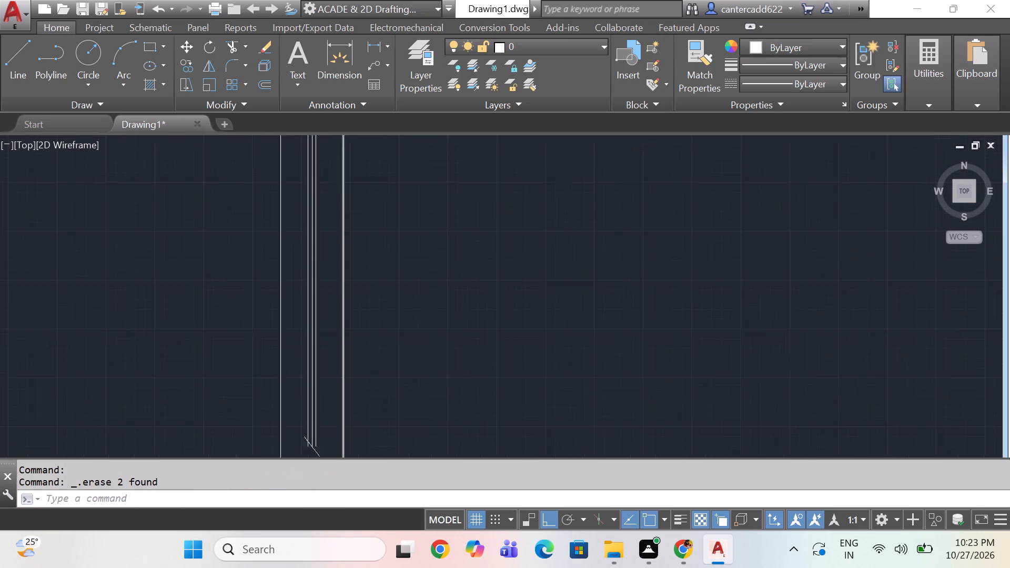
{"action": "scroll", "coordinate": [346, 413], "scroll_direction": "up", "scroll_amount": 2}
{"action": "scroll", "coordinate": [288, 415], "scroll_direction": "up", "scroll_amount": 3}
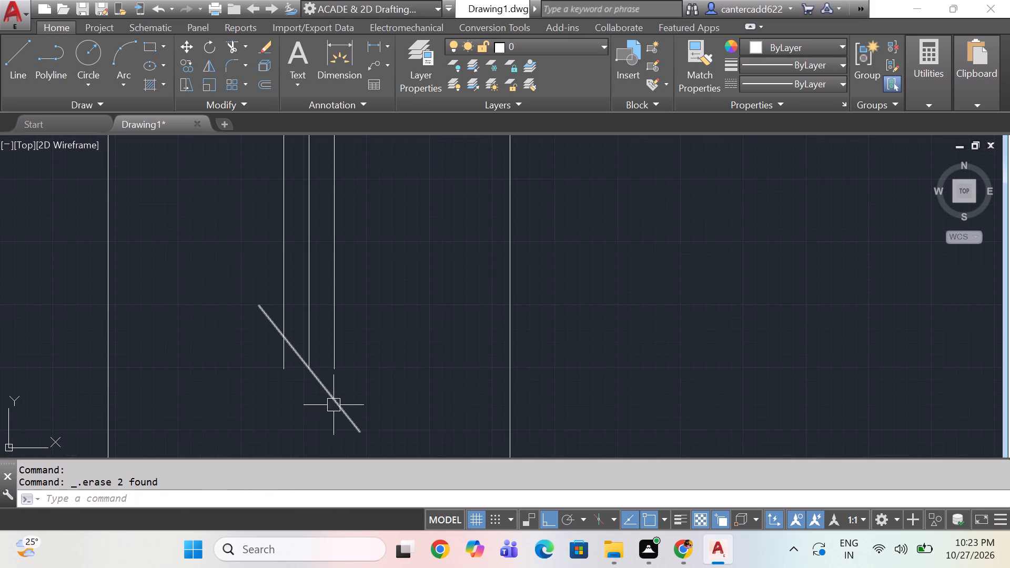
{"action": "type", "text": "ex"}
{"action": "key", "text": "space"}
{"action": "key", "text": "space"}
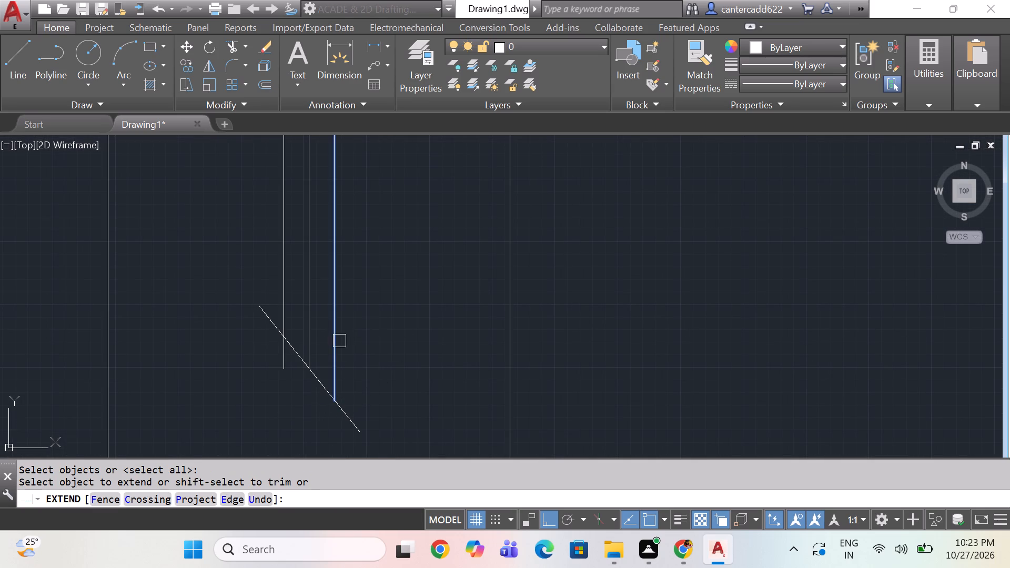
{"action": "left_click", "coordinate": [339, 341]}
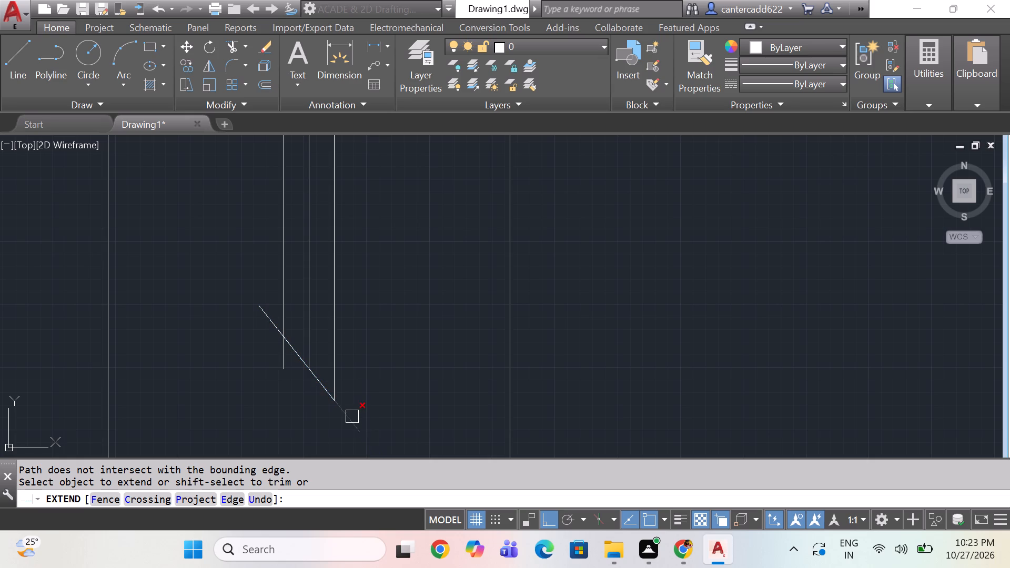
{"action": "left_click", "coordinate": [352, 417], "text": "shift"}
{"action": "left_click_drag", "start_coordinate": [288, 357], "coordinate": [276, 358], "text": "shift"}
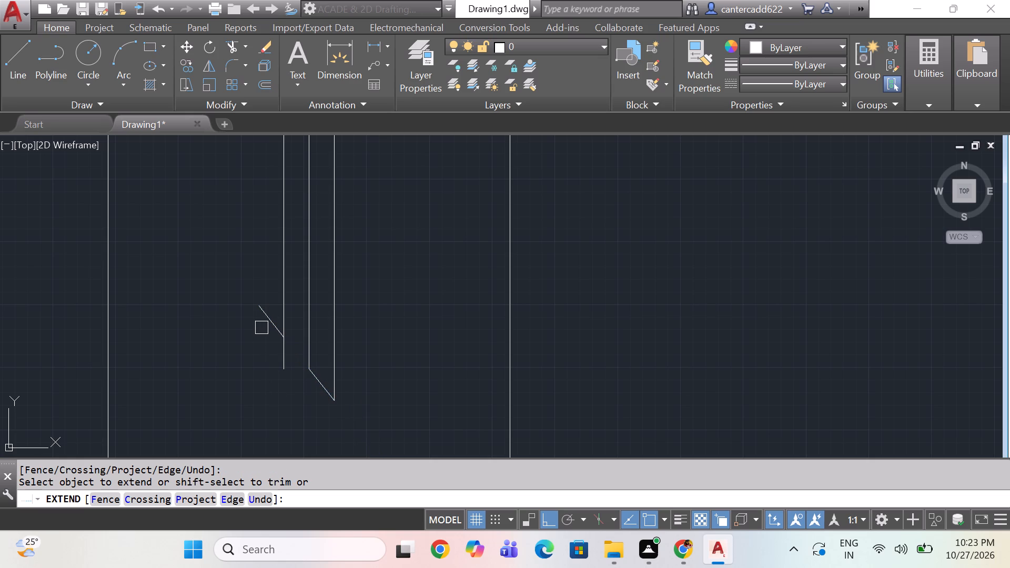
{"action": "left_click", "coordinate": [314, 380]}
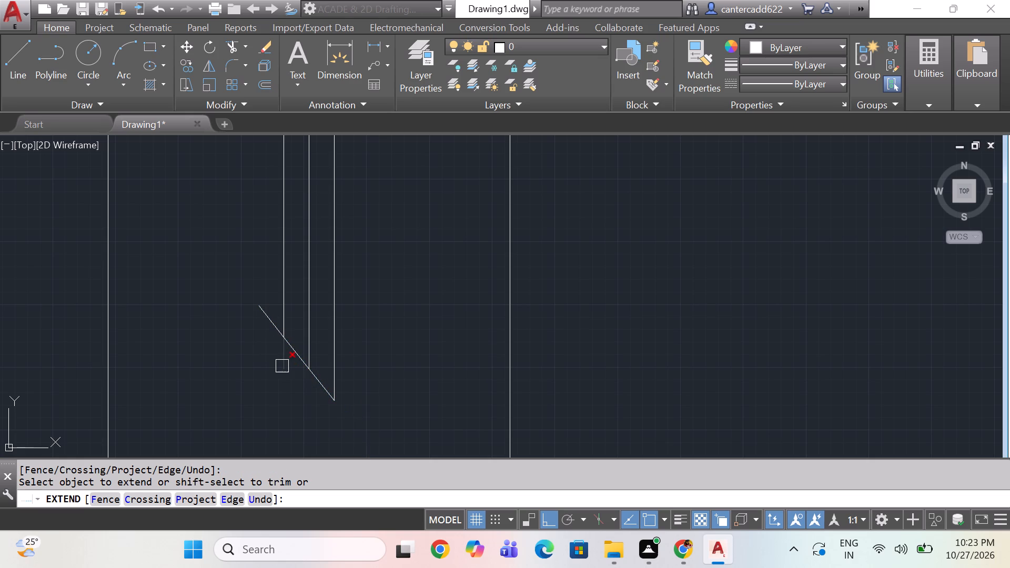
{"action": "left_click", "coordinate": [280, 366], "text": "shift"}
{"action": "left_click", "coordinate": [268, 318], "text": "shift"}
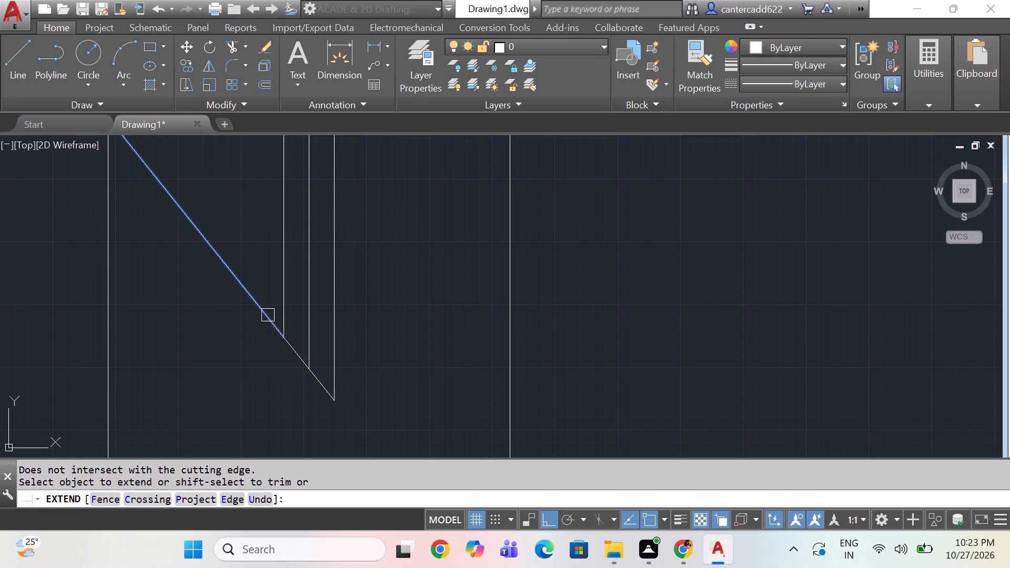
{"action": "key", "text": "Escape"}
Erase the leftover piece of the diagonal outside the left inner line.
{"action": "left_click", "coordinate": [265, 315], "text": "ctrl"}
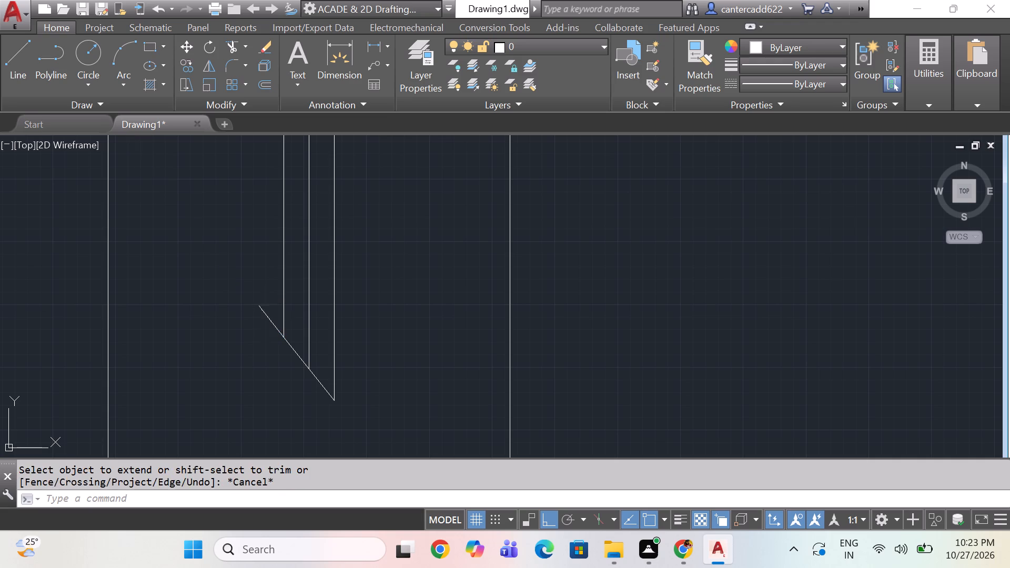
{"action": "left_click", "coordinate": [265, 318]}
{"action": "key", "text": "Delete"}
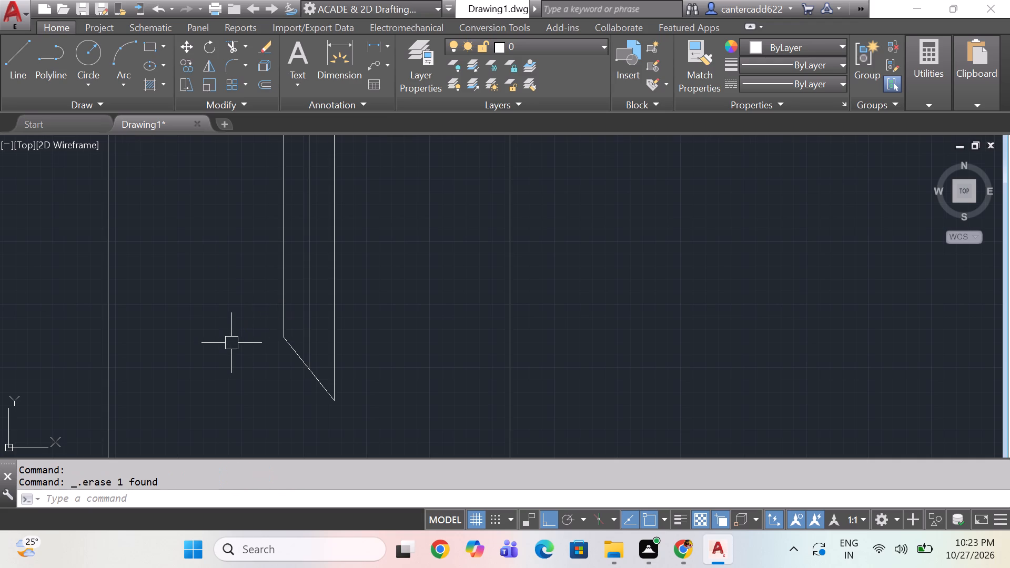
Offset the upper profile's centre line by 25 to both sides.
{"action": "scroll", "coordinate": [238, 347], "scroll_direction": "down", "scroll_amount": 5}
{"action": "middle_click_drag", "start_coordinate": [338, 282], "coordinate": [338, 463]}
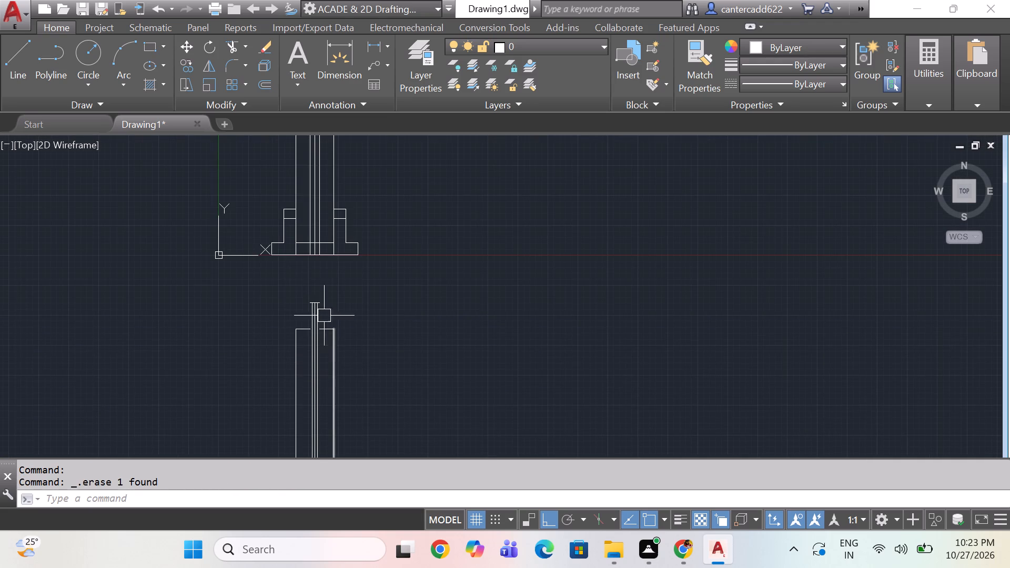
{"action": "scroll", "coordinate": [308, 246], "scroll_direction": "up", "scroll_amount": 2}
{"action": "middle_click_drag", "start_coordinate": [301, 232], "coordinate": [313, 302]}
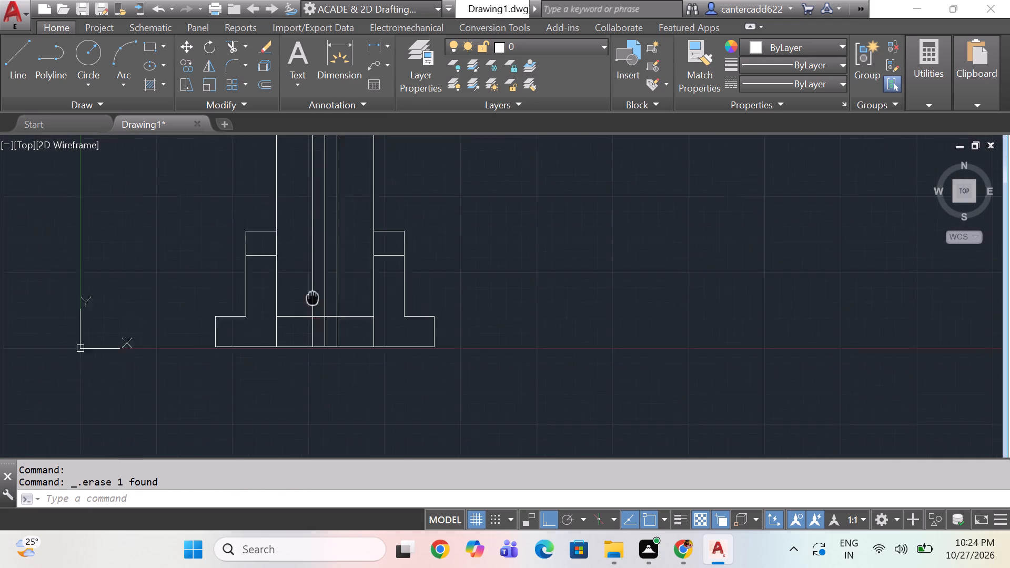
{"action": "middle_click_drag", "start_coordinate": [313, 302], "coordinate": [317, 332]}
{"action": "key", "text": "o"}
{"action": "key", "text": "space"}
{"action": "scroll", "coordinate": [315, 275], "scroll_direction": "up", "scroll_amount": 1}
{"action": "key", "text": "space"}
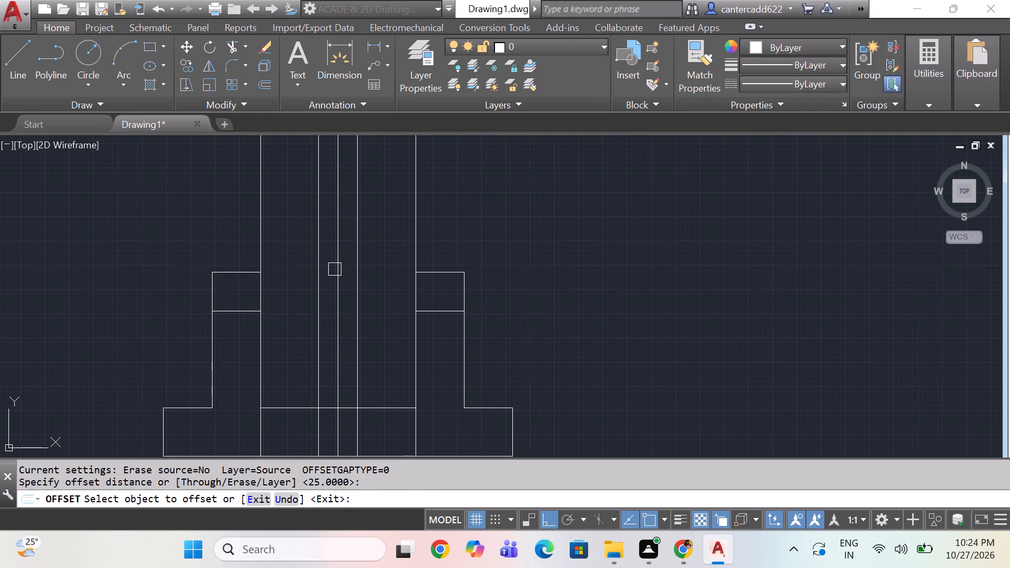
{"action": "left_click", "coordinate": [335, 269]}
{"action": "left_click_drag", "start_coordinate": [384, 259], "coordinate": [378, 260]}
{"action": "left_click", "coordinate": [339, 262]}
{"action": "left_click", "coordinate": [330, 266]}
{"action": "key", "text": "space"}
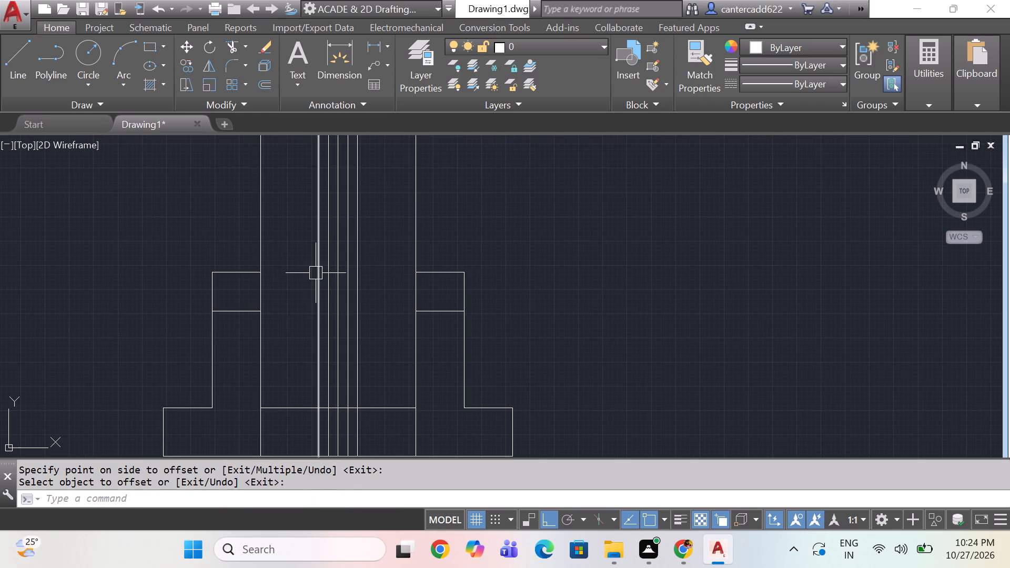
Erase the two former outer lines of the upper profile's central group.
{"action": "left_click_drag", "start_coordinate": [316, 273], "coordinate": [323, 276]}
{"action": "left_click", "coordinate": [358, 278]}
{"action": "key", "text": "Delete"}
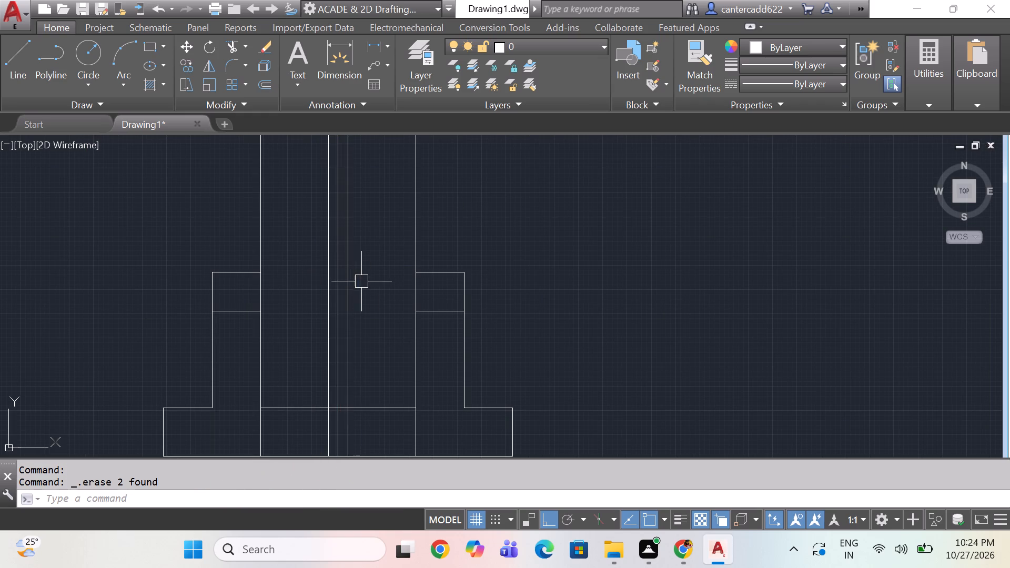
Trim both overhanging ends of the short horizontal line capping the lower shaft's inner lines.
{"action": "scroll", "coordinate": [361, 281], "scroll_direction": "down", "scroll_amount": 3}
{"action": "middle_click_drag", "start_coordinate": [389, 248], "coordinate": [392, 239]}
{"action": "type", "text": "tr"}
{"action": "key", "text": "space"}
{"action": "key", "text": "space"}
{"action": "scroll", "coordinate": [385, 387], "scroll_direction": "up", "scroll_amount": 3}
{"action": "left_click", "coordinate": [358, 373]}
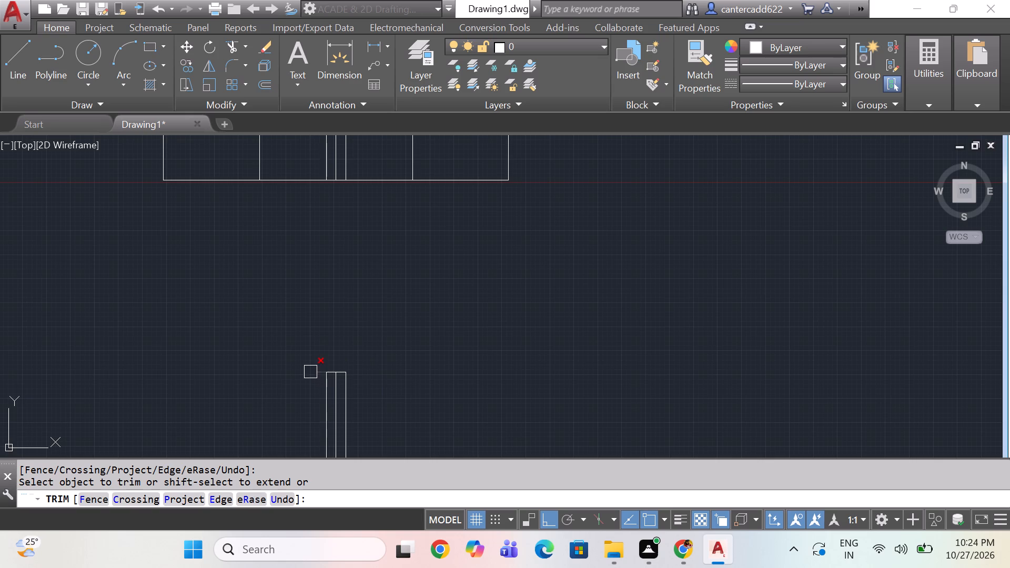
{"action": "left_click", "coordinate": [314, 371]}
Extend the right upright's top line across the central lines to the left upright's inner line.
{"action": "scroll", "coordinate": [348, 336], "scroll_direction": "down", "scroll_amount": 3}
{"action": "scroll", "coordinate": [375, 259], "scroll_direction": "down", "scroll_amount": 2}
{"action": "middle_click_drag", "start_coordinate": [377, 259], "coordinate": [376, 402]}
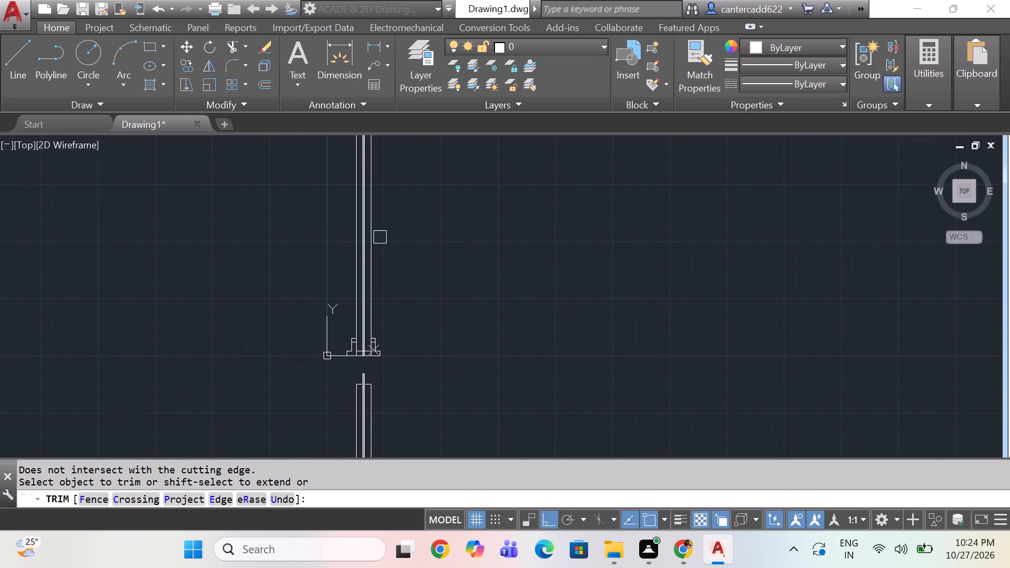
{"action": "scroll", "coordinate": [383, 233], "scroll_direction": "down", "scroll_amount": 2}
{"action": "middle_click_drag", "start_coordinate": [396, 250], "coordinate": [402, 282]}
{"action": "scroll", "coordinate": [362, 400], "scroll_direction": "up", "scroll_amount": 3}
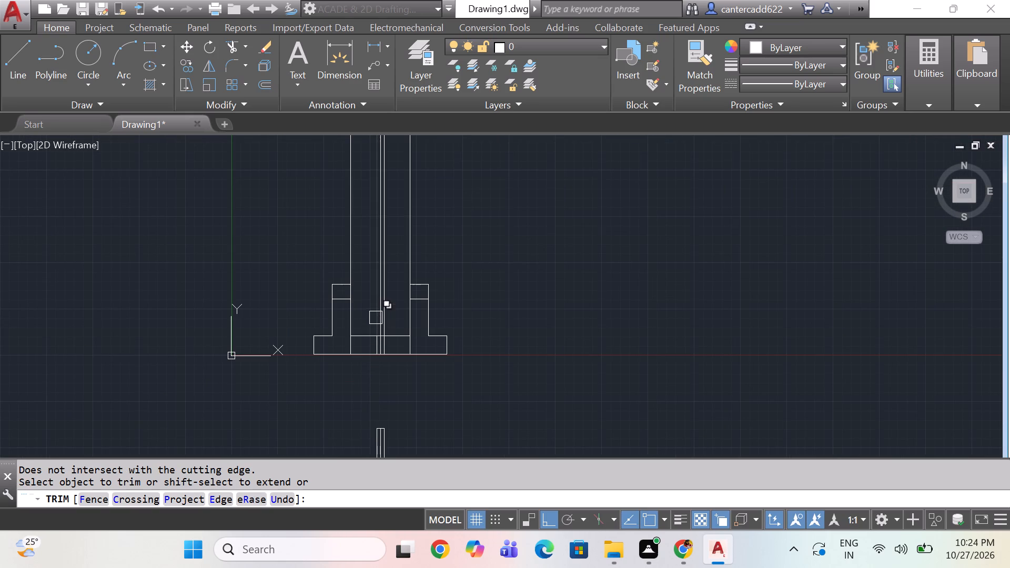
{"action": "scroll", "coordinate": [394, 310], "scroll_direction": "up", "scroll_amount": 2}
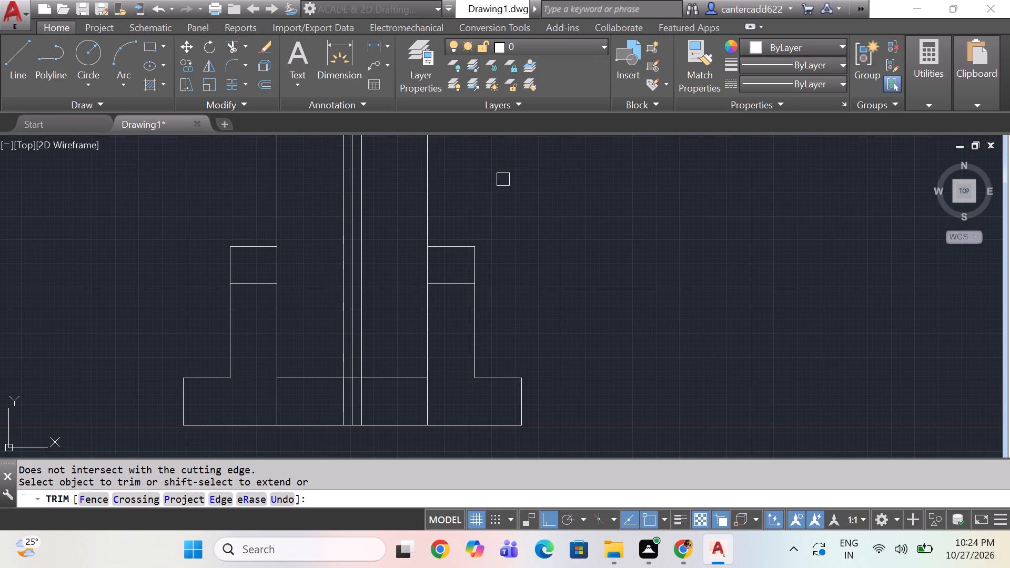
{"action": "key", "text": "space"}
{"action": "key", "text": "e"}
{"action": "key", "text": "x"}
{"action": "key", "text": "space"}
{"action": "key", "text": "space"}
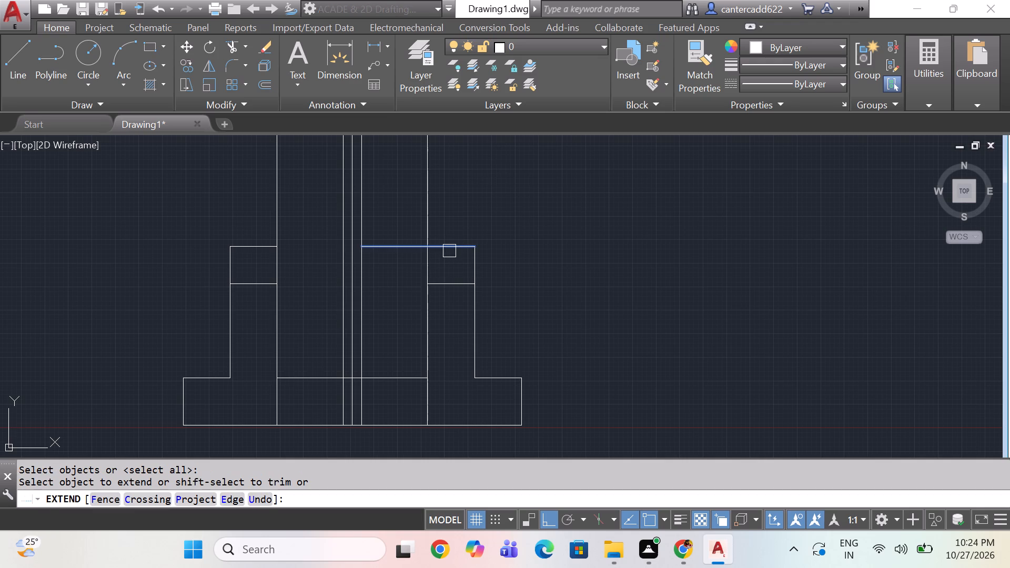
{"action": "left_click", "coordinate": [444, 250]}
{"action": "left_click", "coordinate": [395, 245]}
{"action": "left_click", "coordinate": [381, 245]}
{"action": "left_click", "coordinate": [376, 248]}
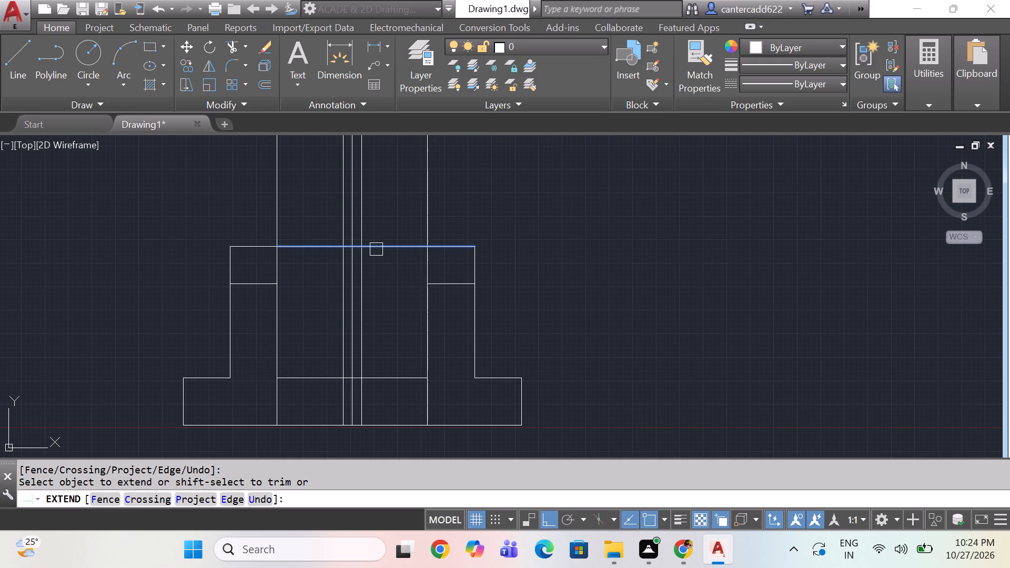
Trim off the parts of all vertical lines that run above the extended top line of the upper profile.
{"action": "left_click_drag", "start_coordinate": [480, 191], "coordinate": [411, 191], "text": "shift"}
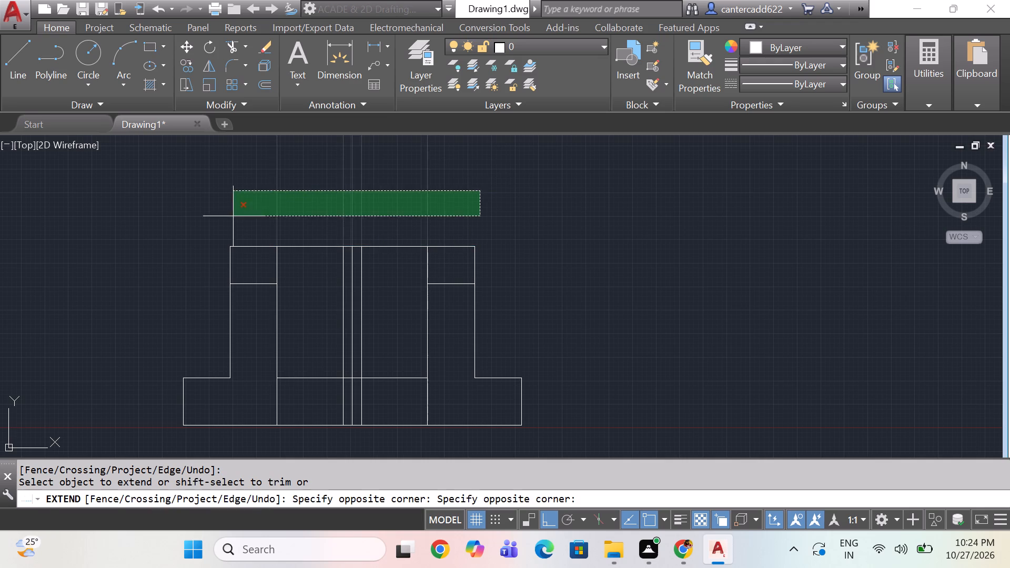
{"action": "left_click", "coordinate": [233, 216], "text": "shift"}
{"action": "key", "text": "space"}
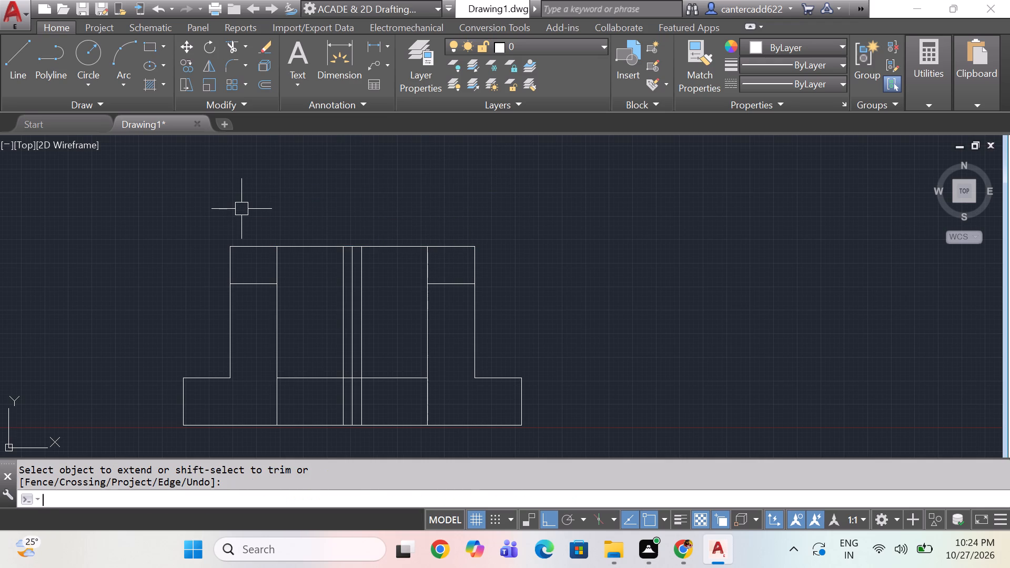
Offset the extended top line 10 downward.
{"action": "type", "text": "o"}
{"action": "key", "text": "space"}
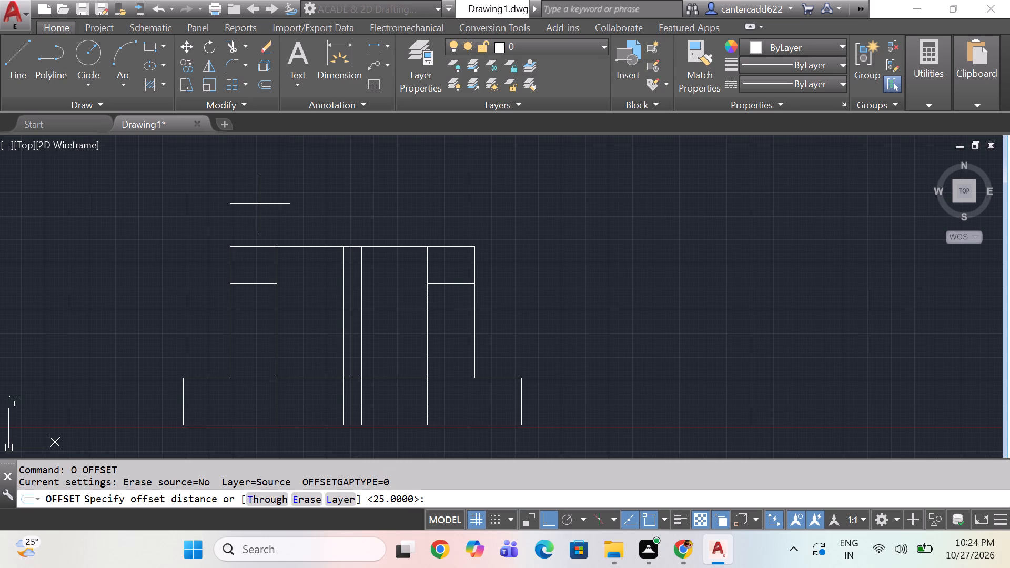
{"action": "type", "text": "10"}
{"action": "key", "text": "space"}
{"action": "left_click", "coordinate": [398, 242]}
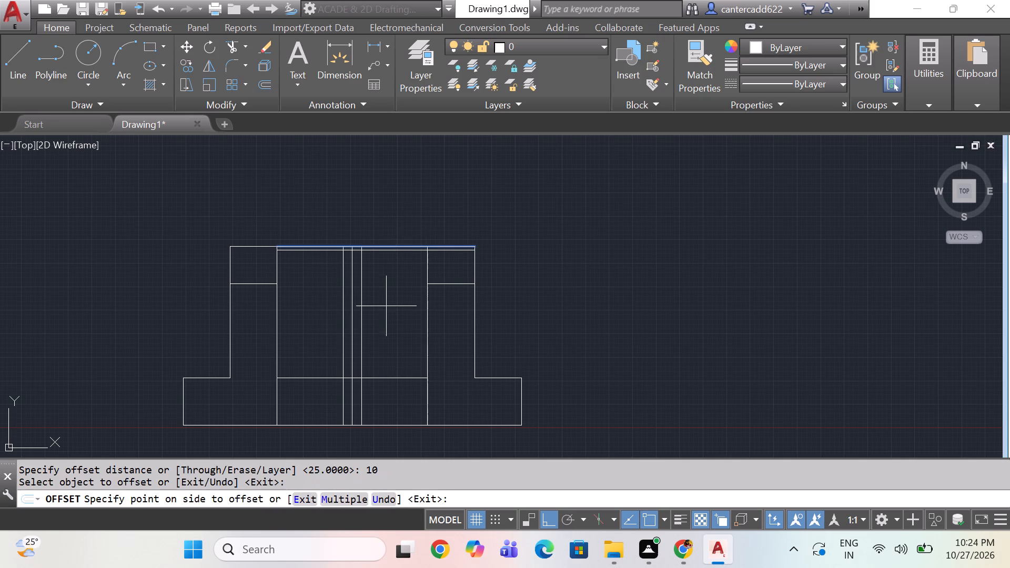
{"action": "left_click", "coordinate": [386, 308]}
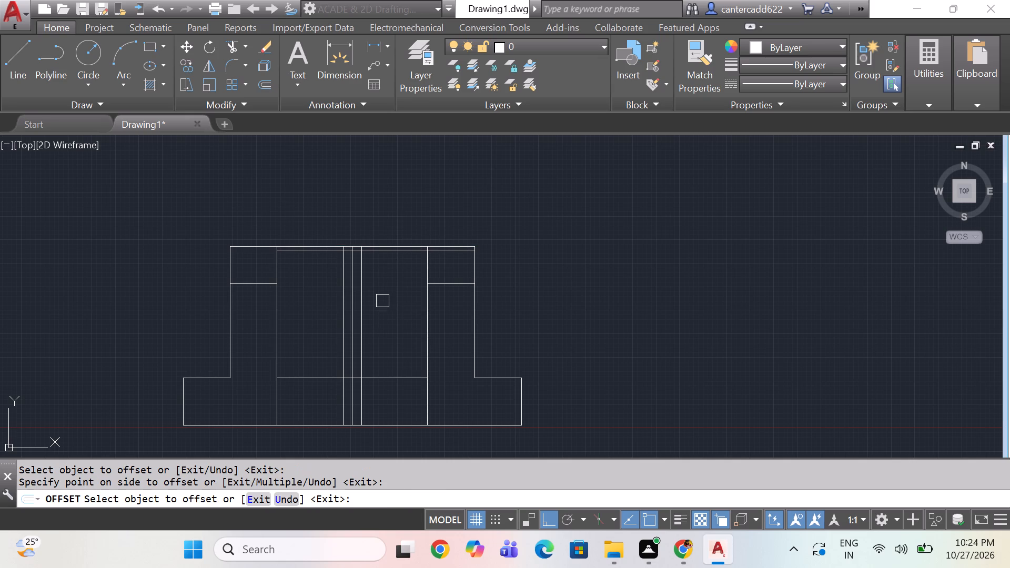
{"action": "key", "text": "space"}
Trim the part of the offset line that lies inside the right upright.
{"action": "type", "text": "tr"}
{"action": "key", "text": "space"}
{"action": "key", "text": "space"}
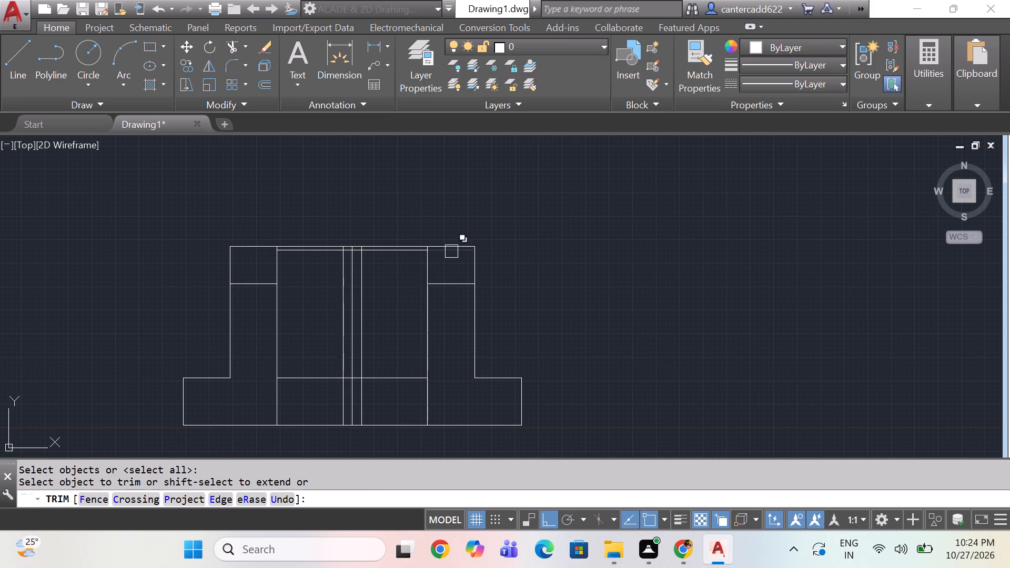
{"action": "scroll", "coordinate": [451, 253], "scroll_direction": "up", "scroll_amount": 3}
{"action": "left_click", "coordinate": [447, 241]}
{"action": "scroll", "coordinate": [436, 250], "scroll_direction": "down", "scroll_amount": 3}
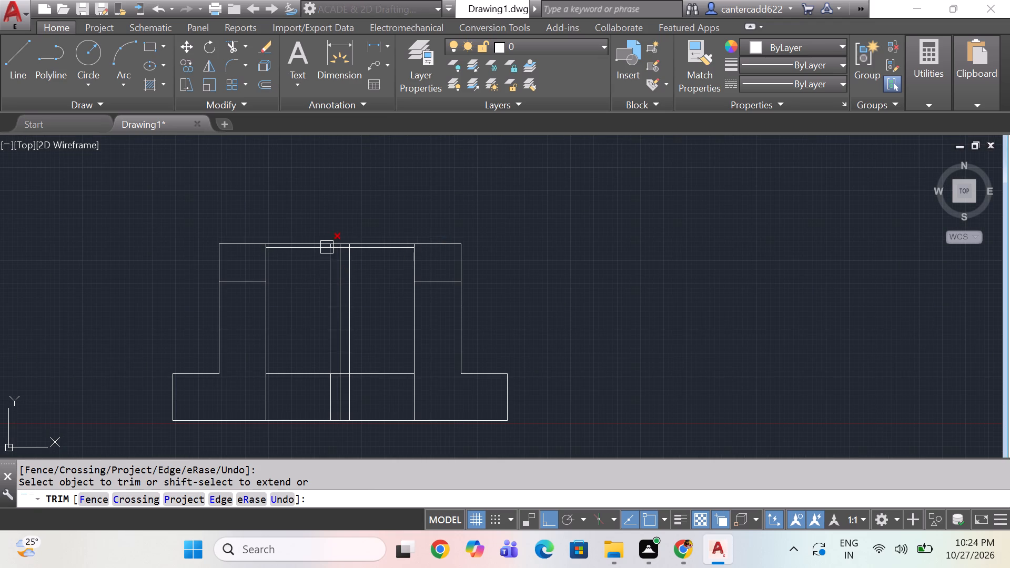
Trim the ends of the three central vertical lines between the two closely spaced top lines.
{"action": "scroll", "coordinate": [345, 240], "scroll_direction": "up", "scroll_amount": 5}
{"action": "left_click_drag", "start_coordinate": [373, 262], "coordinate": [357, 262]}
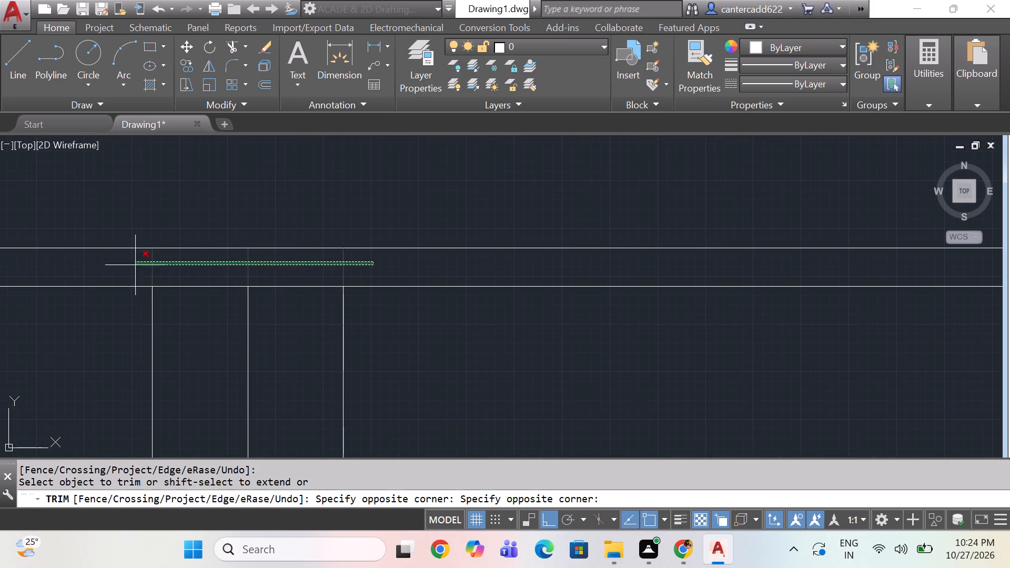
{"action": "left_click", "coordinate": [115, 270]}
{"action": "scroll", "coordinate": [169, 262], "scroll_direction": "down", "scroll_amount": 5}
Trim the base band's upper line between the three central vertical lines.
{"action": "middle_click_drag", "start_coordinate": [318, 351], "coordinate": [340, 251]}
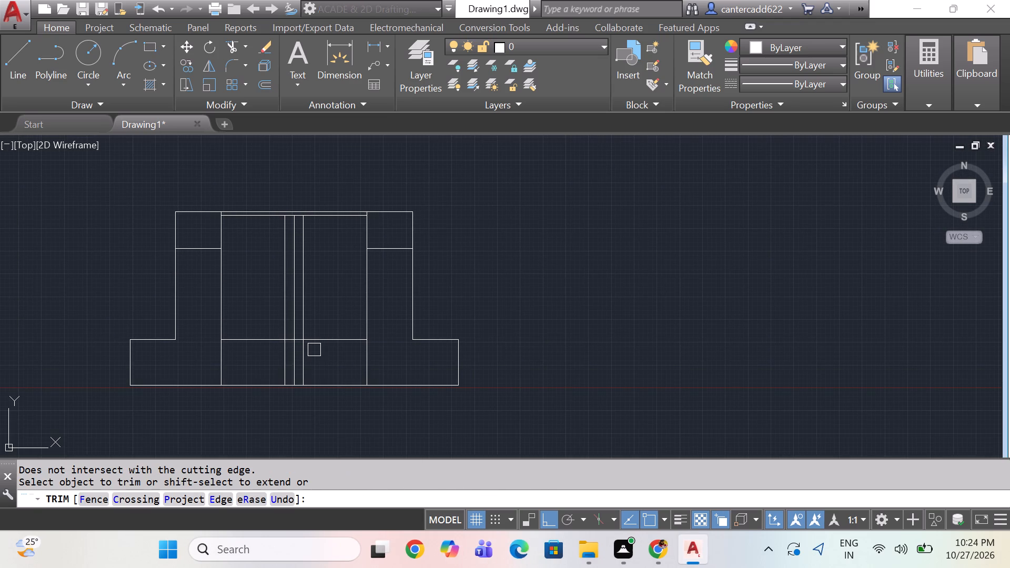
{"action": "scroll", "coordinate": [285, 370], "scroll_direction": "up", "scroll_amount": 3}
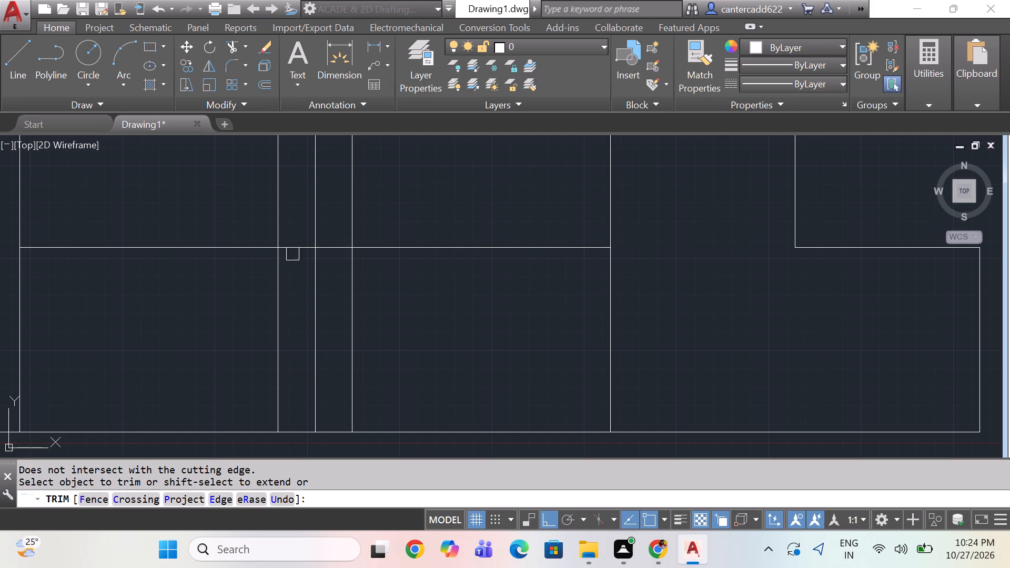
{"action": "left_click", "coordinate": [294, 250]}
{"action": "left_click", "coordinate": [331, 247]}
{"action": "scroll", "coordinate": [346, 253], "scroll_direction": "down", "scroll_amount": 4}
{"action": "middle_click_drag", "start_coordinate": [370, 238], "coordinate": [344, 326]}
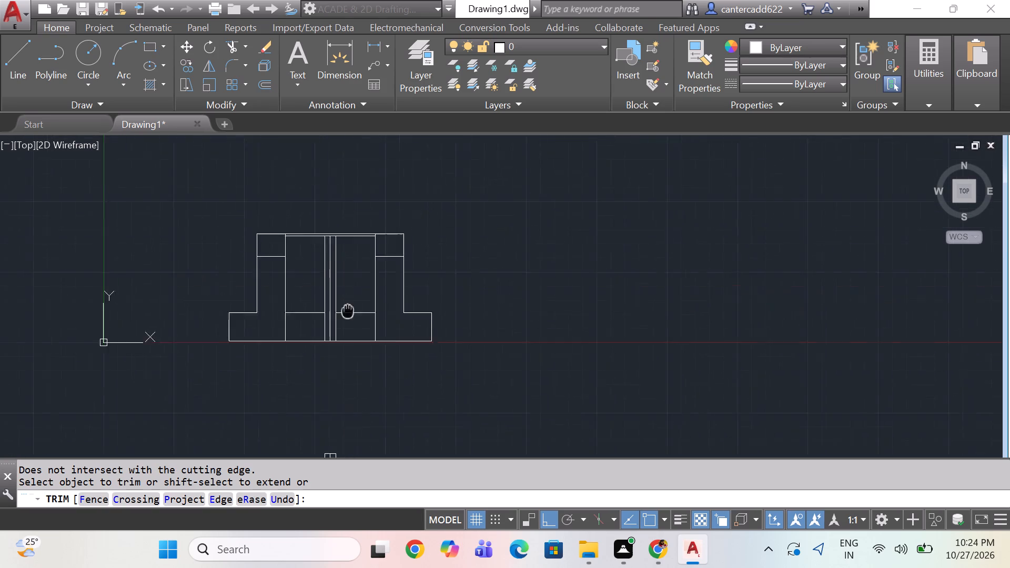
{"action": "middle_click_drag", "start_coordinate": [344, 326], "coordinate": [340, 338]}
{"action": "scroll", "coordinate": [338, 329], "scroll_direction": "up", "scroll_amount": 2}
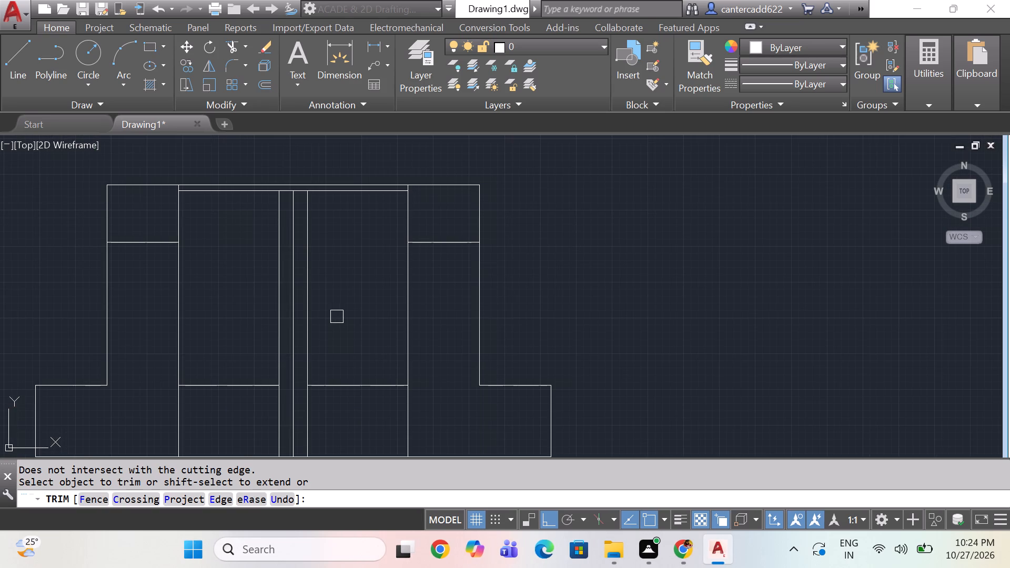
{"action": "scroll", "coordinate": [337, 316], "scroll_direction": "up", "scroll_amount": 1}
{"action": "key", "text": "space"}
Draw a 200 by 75 rectangle in the free space right of the upper profile.
{"action": "key", "text": "r"}
{"action": "type", "text": "ec"}
{"action": "key", "text": "space"}
{"action": "scroll", "coordinate": [277, 320], "scroll_direction": "down", "scroll_amount": 2}
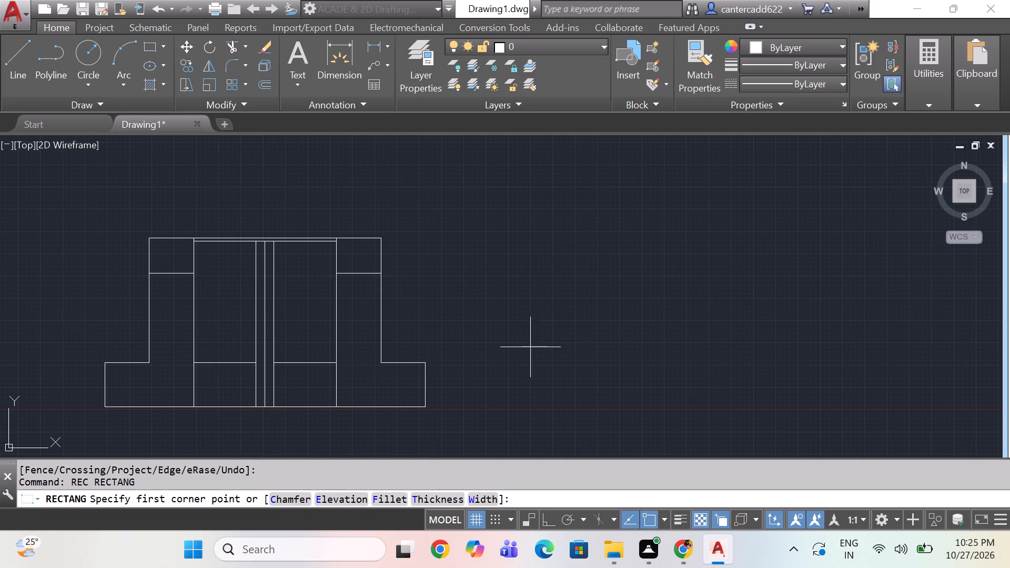
{"action": "left_click", "coordinate": [468, 350]}
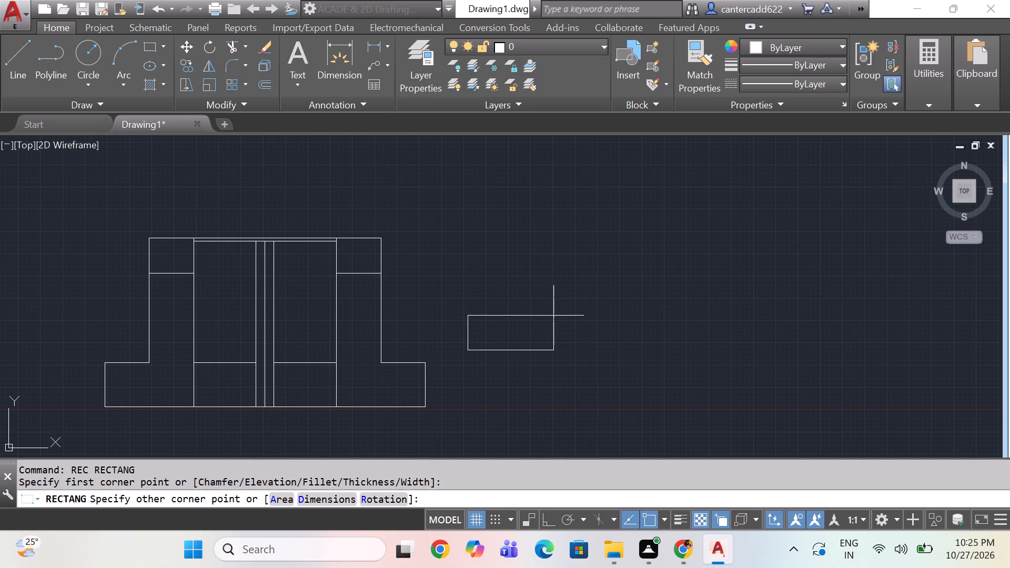
{"action": "key", "text": "shift+at"}
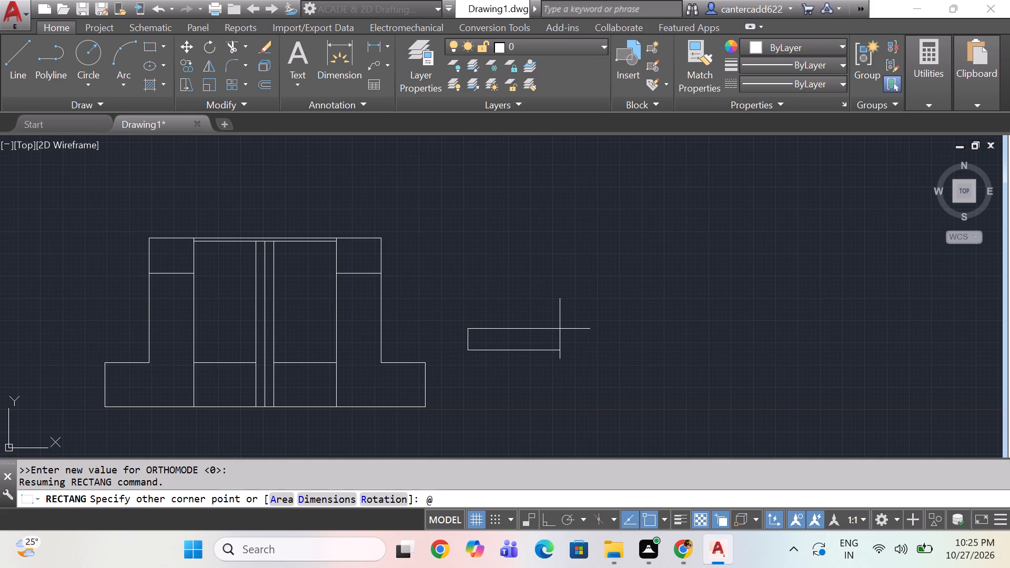
{"action": "type", "text": "200"}
{"action": "key", "text": "comma"}
{"action": "type", "text": "75"}
{"action": "key", "text": "Return"}
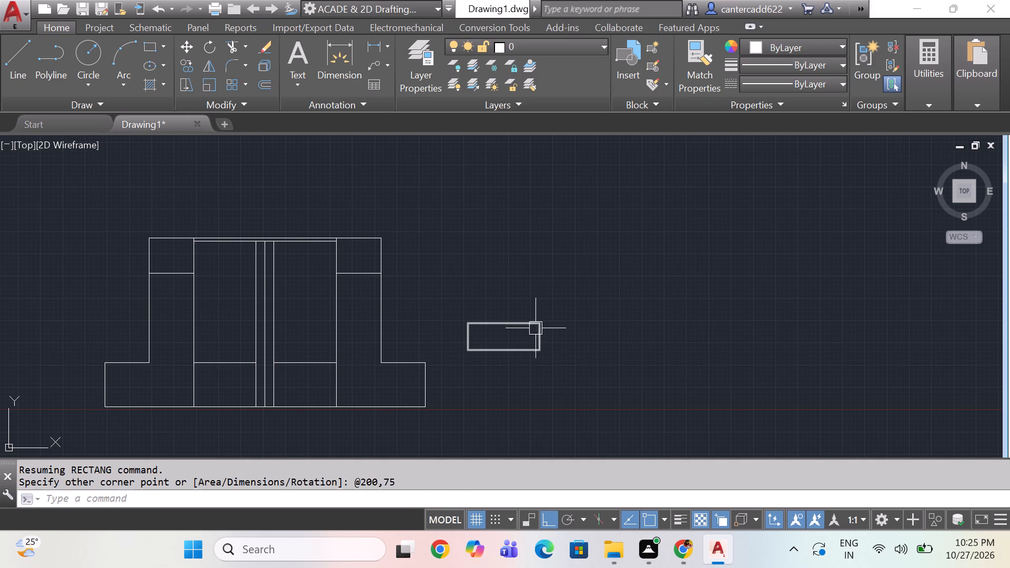
Stretch the rectangle's top edge straight down to the rectangle's geometric centre.
{"action": "left_click", "coordinate": [513, 324]}
{"action": "left_click", "coordinate": [503, 325]}
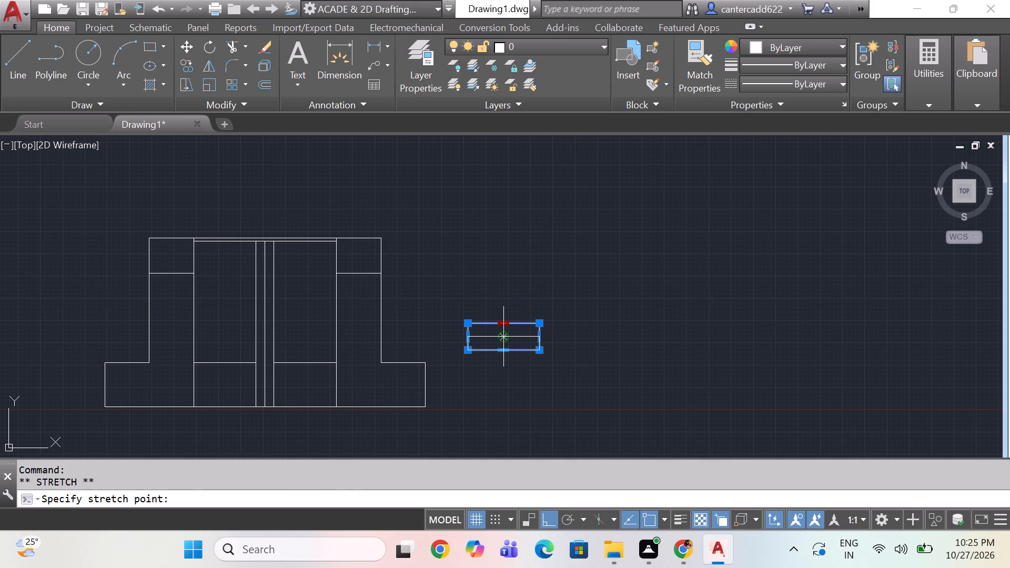
{"action": "left_click", "coordinate": [501, 338]}
Stretch the rectangle's right edge outward by 50.
{"action": "scroll", "coordinate": [562, 360], "scroll_direction": "up", "scroll_amount": 2}
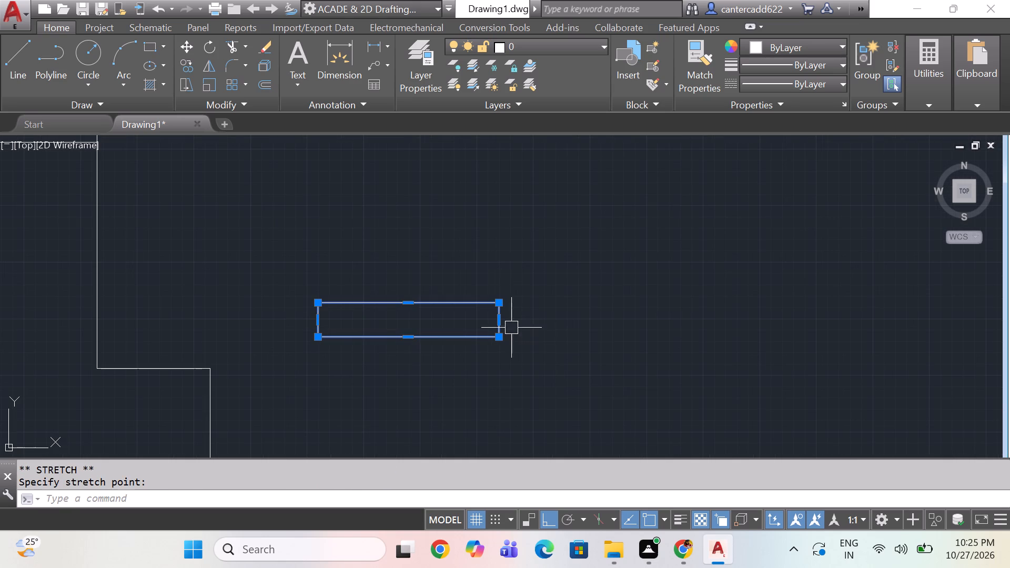
{"action": "left_click", "coordinate": [499, 321]}
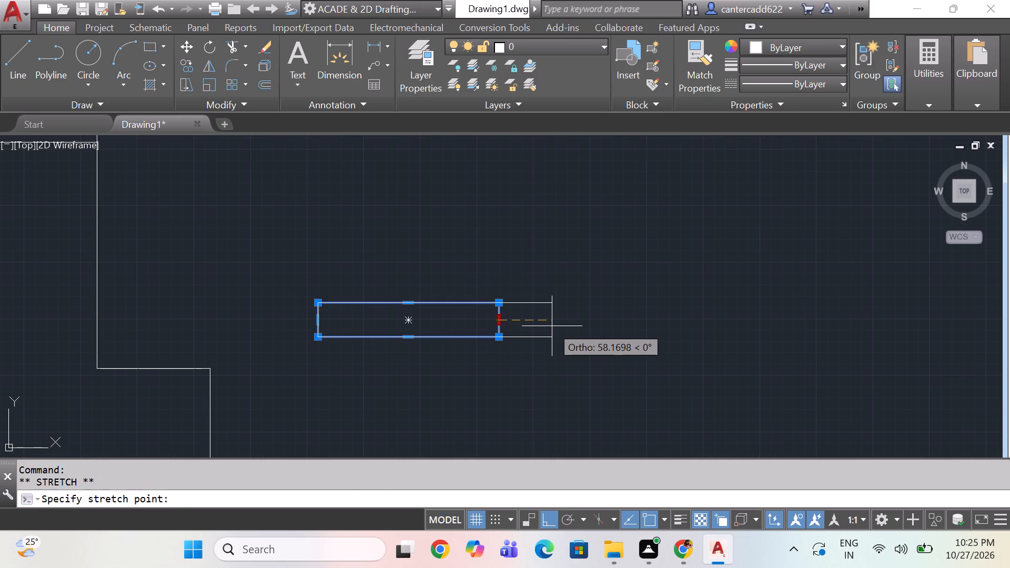
{"action": "key", "text": "5"}
{"action": "type", "text": "0"}
{"action": "key", "text": "space"}
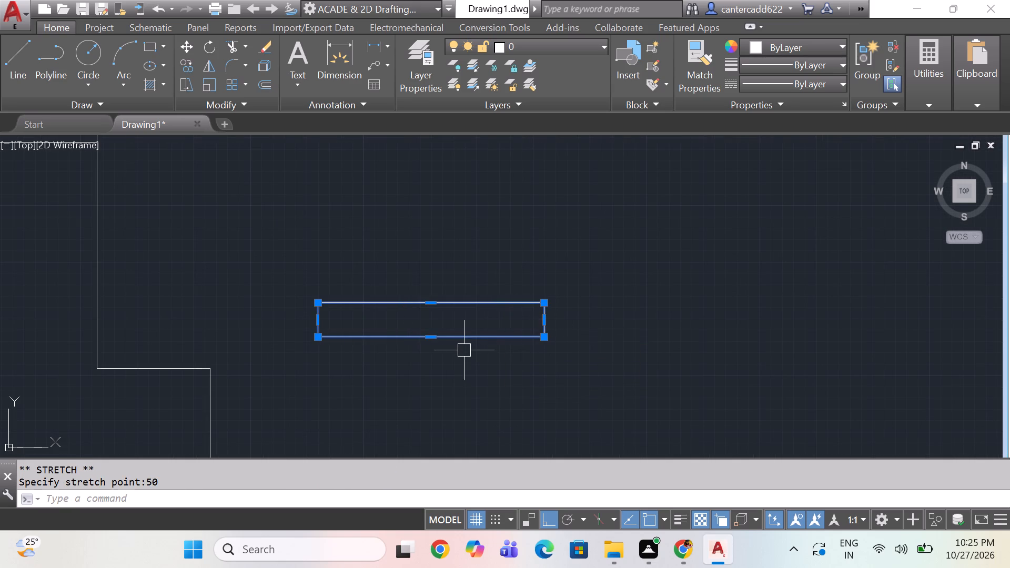
Move the rectangle by its bottom edge's midpoint onto the upper profile's centre line, between the uprights and above the base band.
{"action": "key", "text": "m"}
{"action": "key", "text": "space"}
{"action": "left_click", "coordinate": [432, 337]}
{"action": "scroll", "coordinate": [432, 337], "scroll_direction": "down", "scroll_amount": 2}
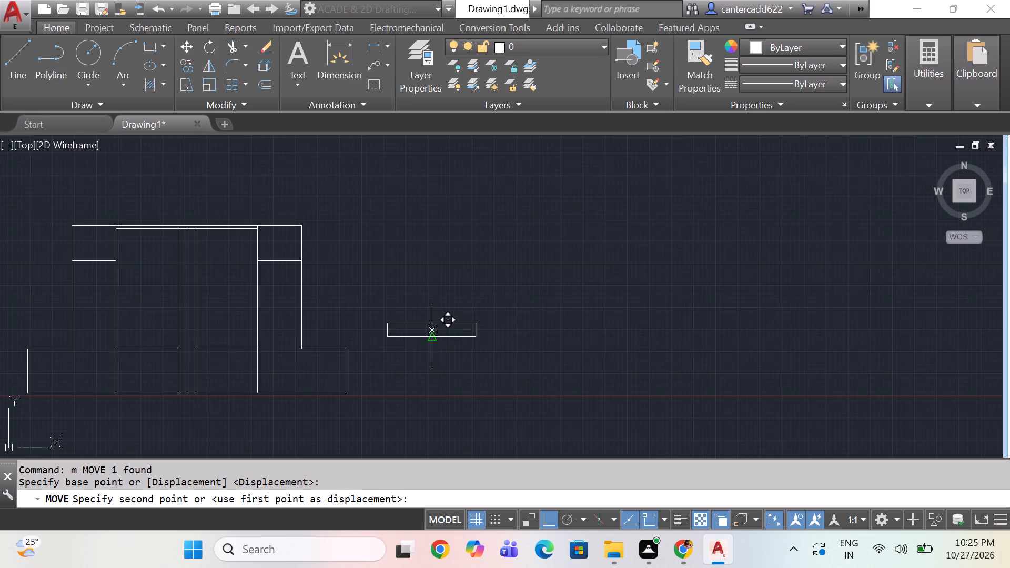
{"action": "scroll", "coordinate": [180, 325], "scroll_direction": "up", "scroll_amount": 3}
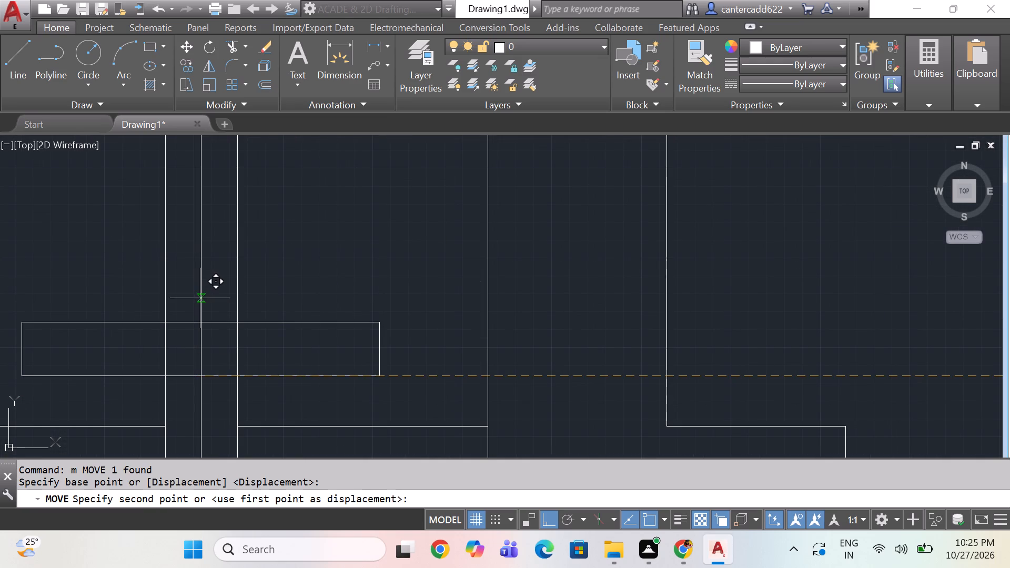
{"action": "left_click", "coordinate": [200, 298]}
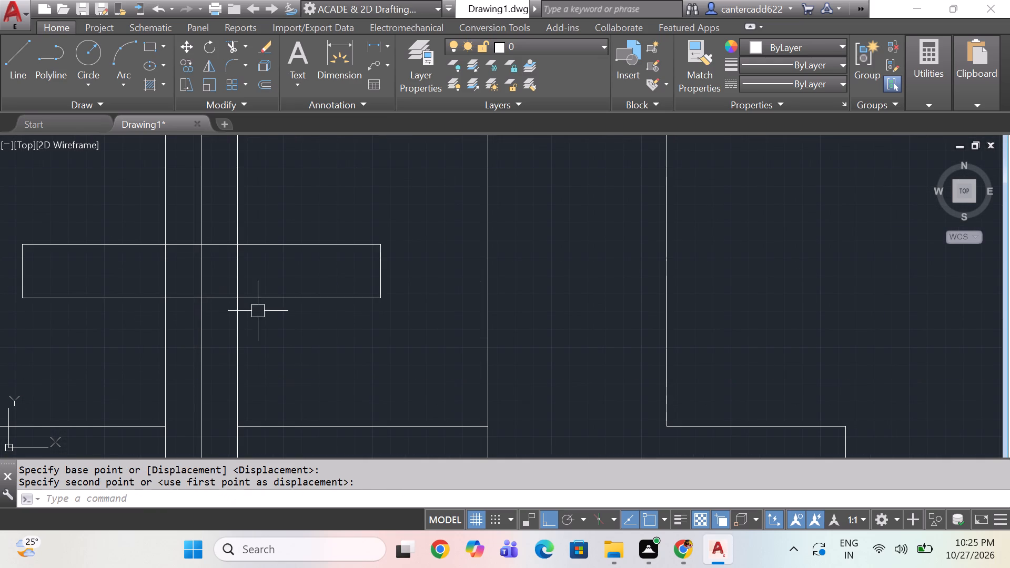
{"action": "scroll", "coordinate": [300, 339], "scroll_direction": "down", "scroll_amount": 3}
{"action": "middle_click_drag", "start_coordinate": [300, 340], "coordinate": [310, 351]}
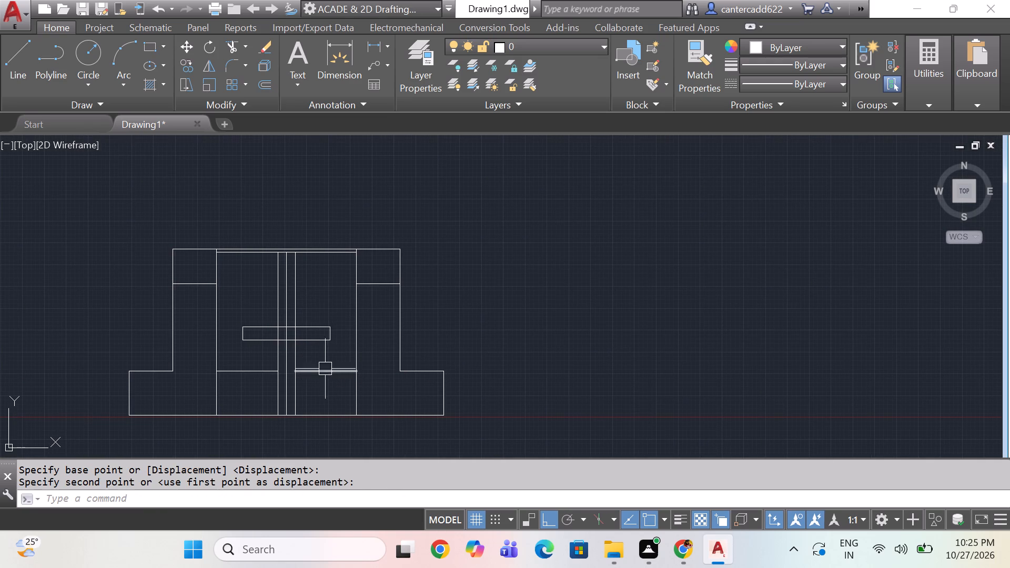
Stretch the top edge of the moved rectangle down to its geometric centre and deselect it.
{"action": "scroll", "coordinate": [293, 345], "scroll_direction": "up", "scroll_amount": 3}
{"action": "left_click", "coordinate": [323, 295]}
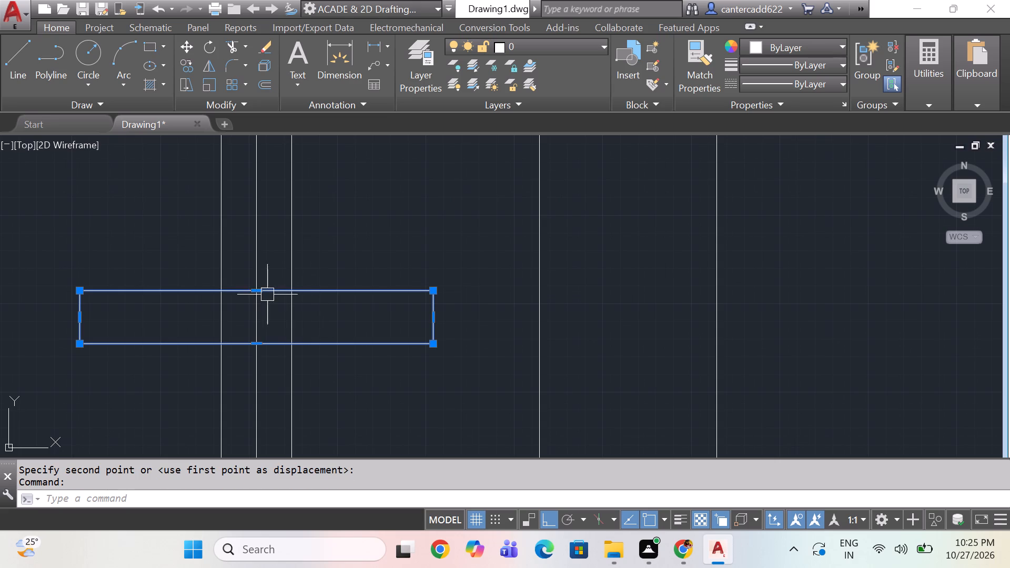
{"action": "left_click", "coordinate": [255, 289]}
{"action": "left_click", "coordinate": [258, 314]}
{"action": "scroll", "coordinate": [319, 291], "scroll_direction": "down", "scroll_amount": 3}
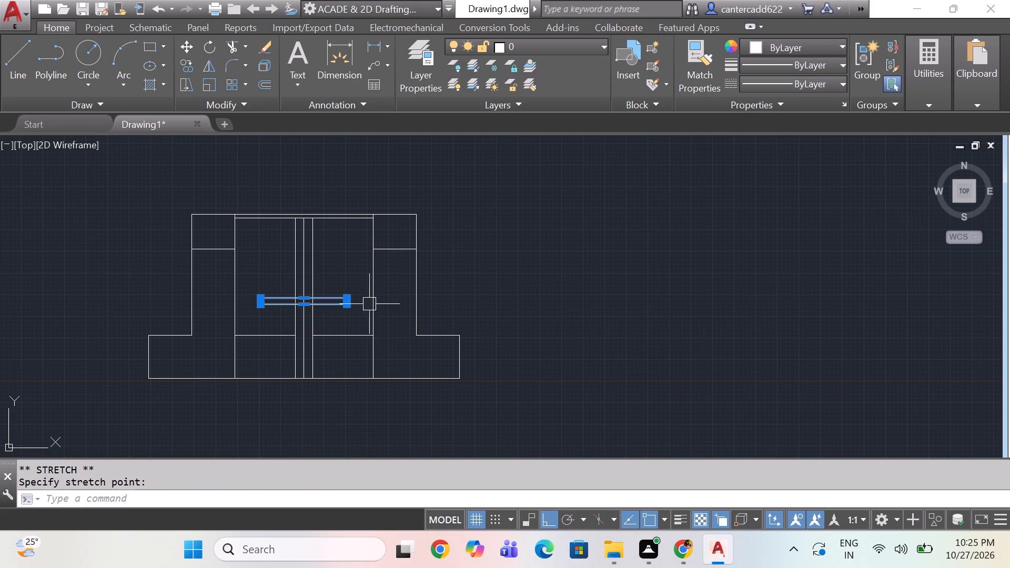
{"action": "key", "text": "Escape"}
{"action": "scroll", "coordinate": [291, 296], "scroll_direction": "up", "scroll_amount": 3}
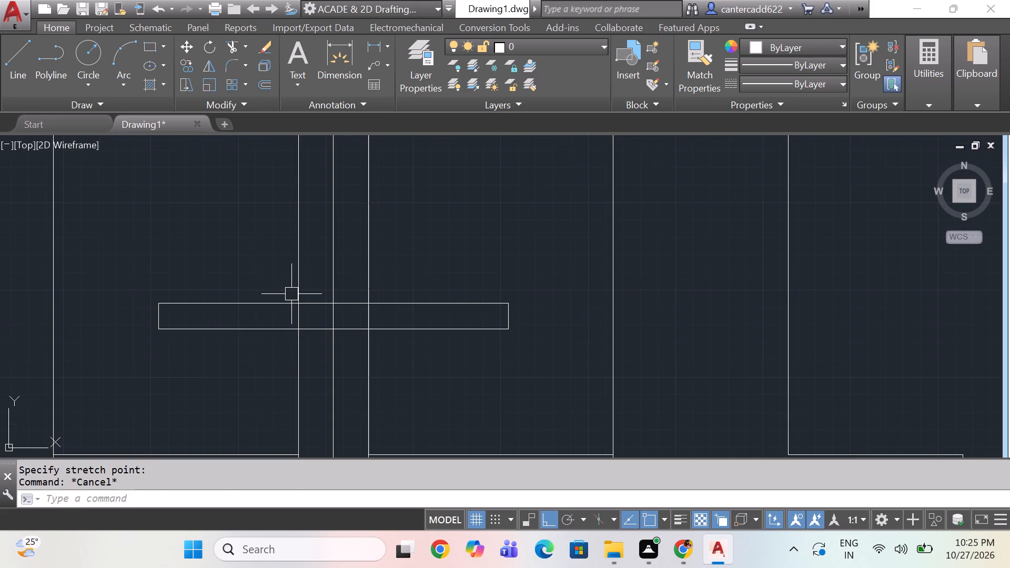
Move the crossing plate rectangle straight down a short distance along the rod.
{"action": "left_click", "coordinate": [377, 327]}
{"action": "key", "text": "m"}
{"action": "key", "text": "space"}
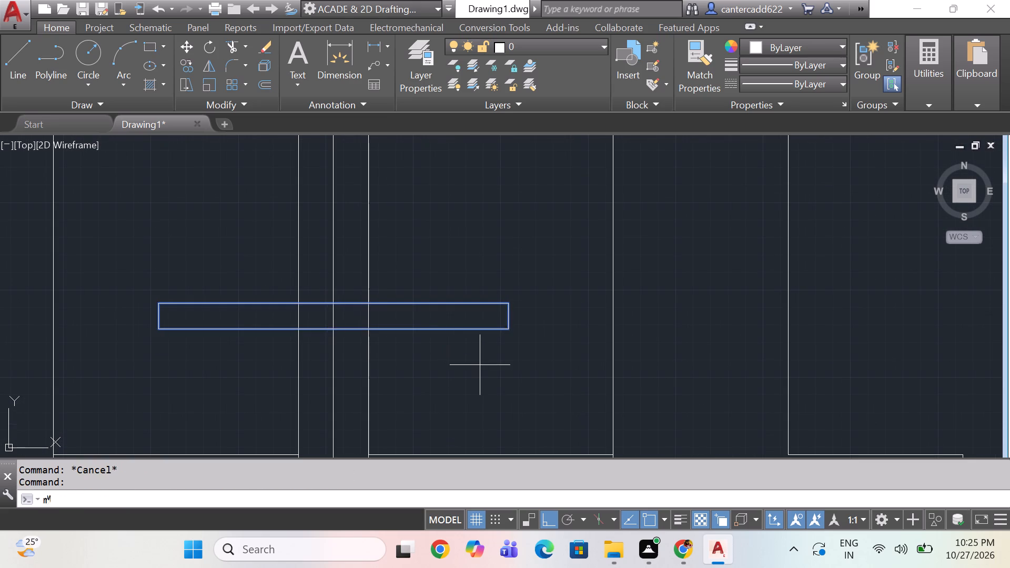
{"action": "left_click", "coordinate": [480, 365]}
{"action": "left_click", "coordinate": [482, 384]}
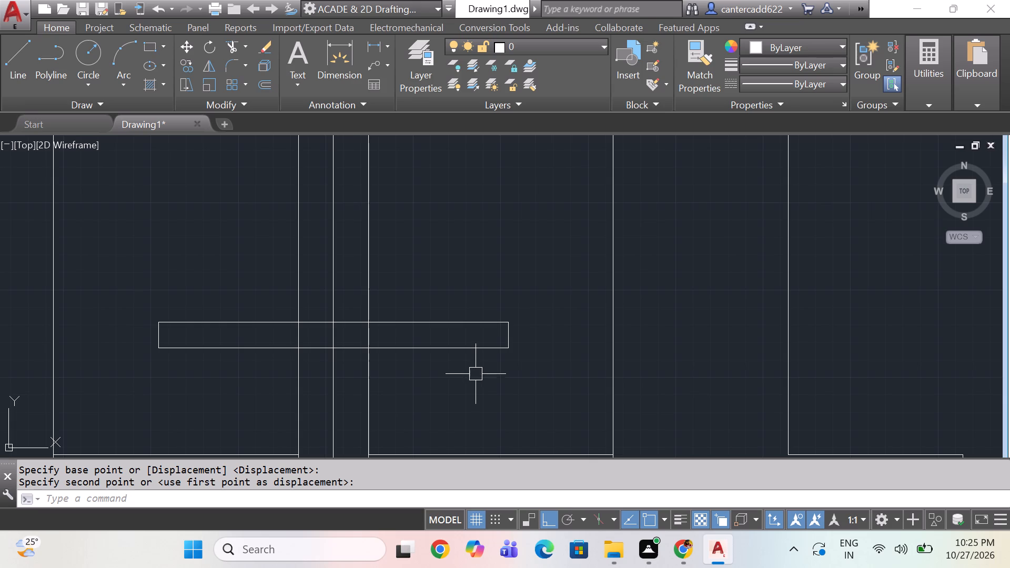
Draw a horizontal line about 41 long from the rod's centre line outward past its right edge, above the crossing plate.
{"action": "middle_click_drag", "start_coordinate": [371, 243], "coordinate": [369, 261]}
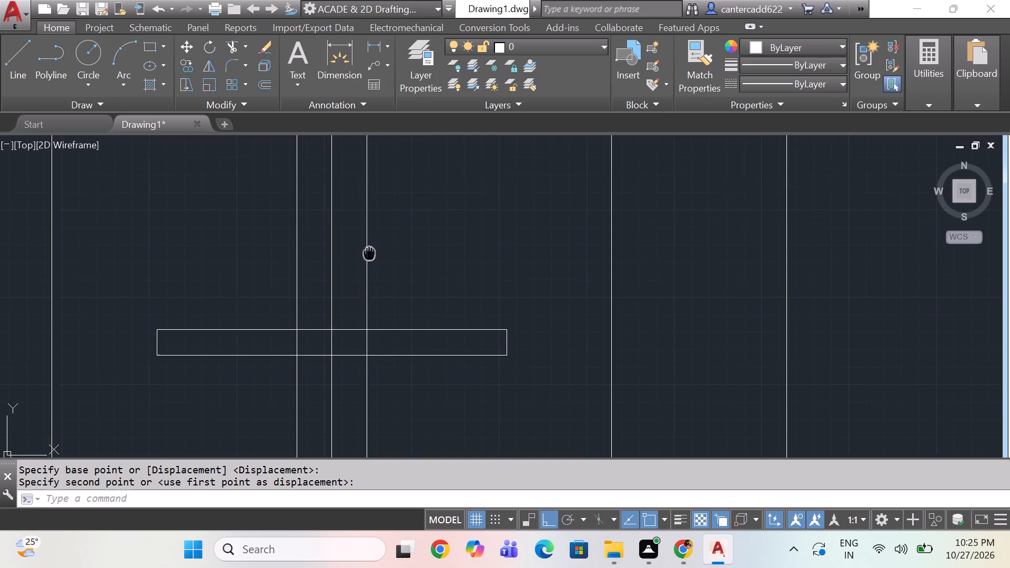
{"action": "middle_click_drag", "start_coordinate": [369, 261], "coordinate": [369, 326]}
{"action": "key", "text": "l"}
{"action": "key", "text": "space"}
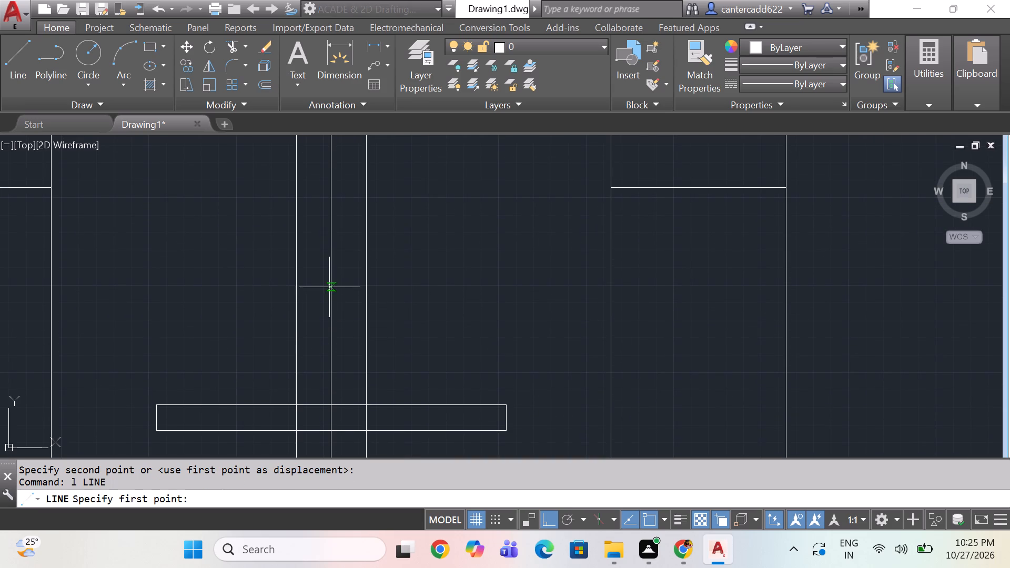
{"action": "left_click", "coordinate": [328, 265]}
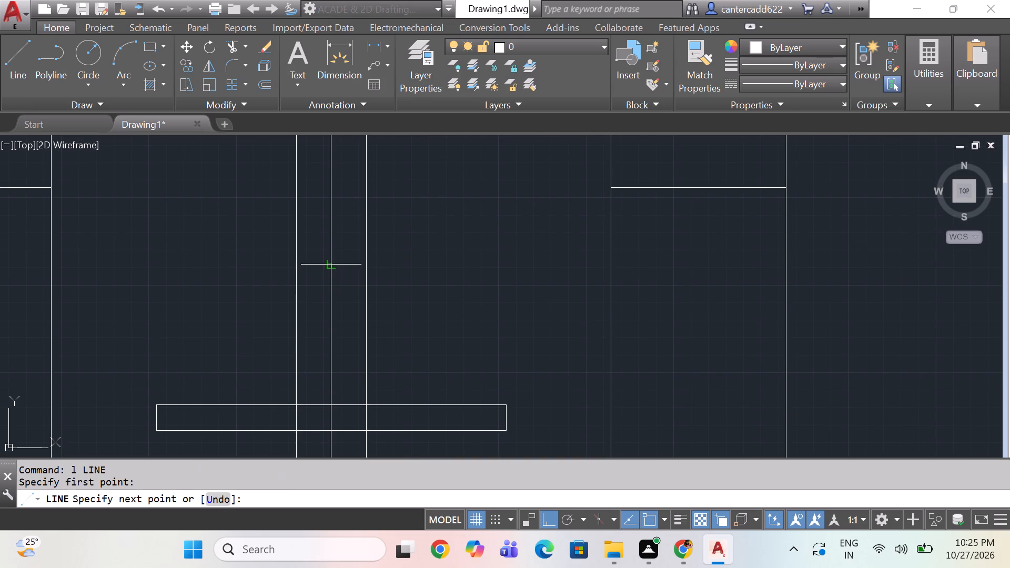
{"action": "left_click", "coordinate": [389, 265]}
{"action": "key", "text": "space"}
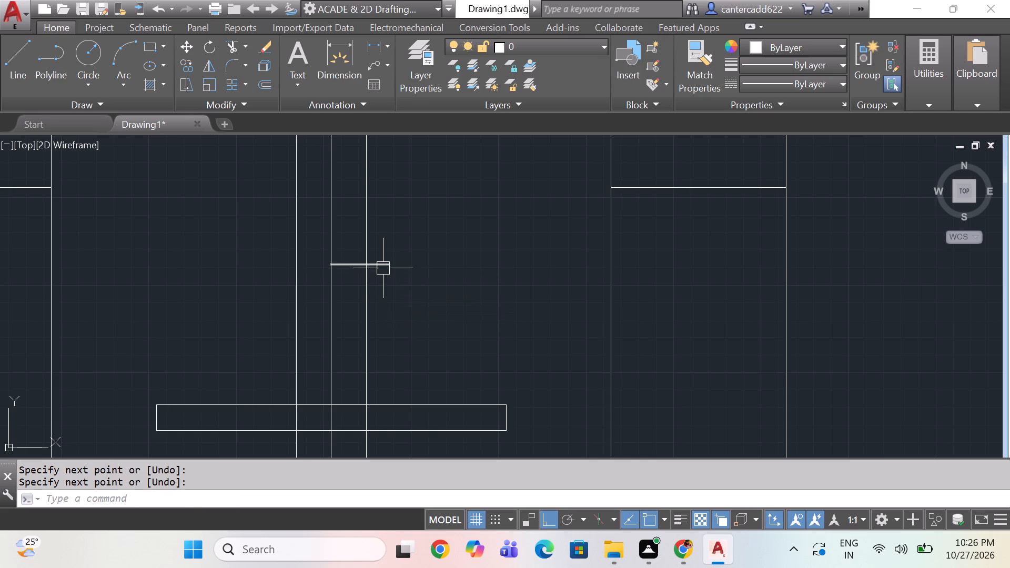
Mirror the short horizontal line about the rod's centre line, keeping the original.
{"action": "left_click", "coordinate": [383, 268]}
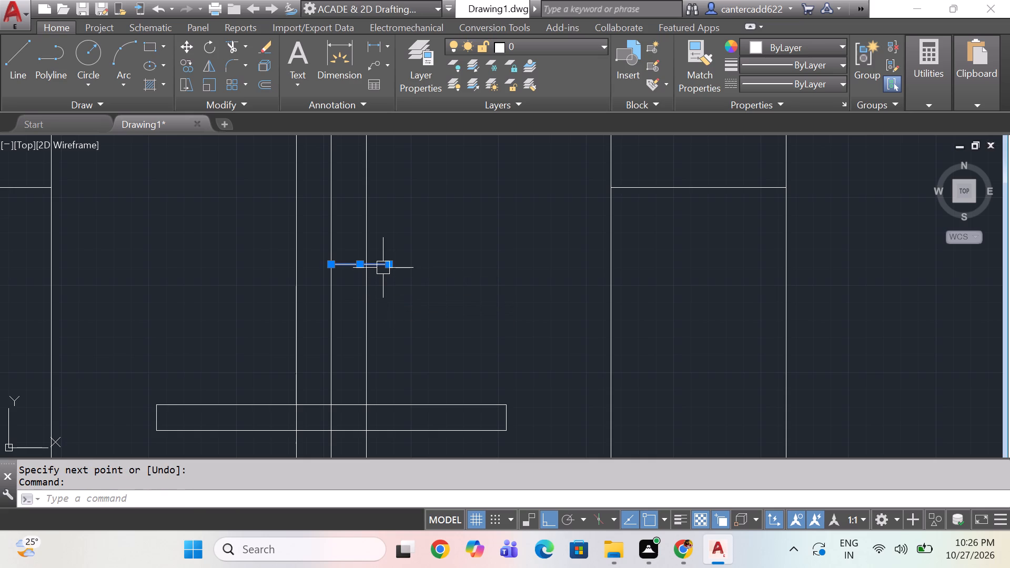
{"action": "type", "text": "mi"}
{"action": "key", "text": "space"}
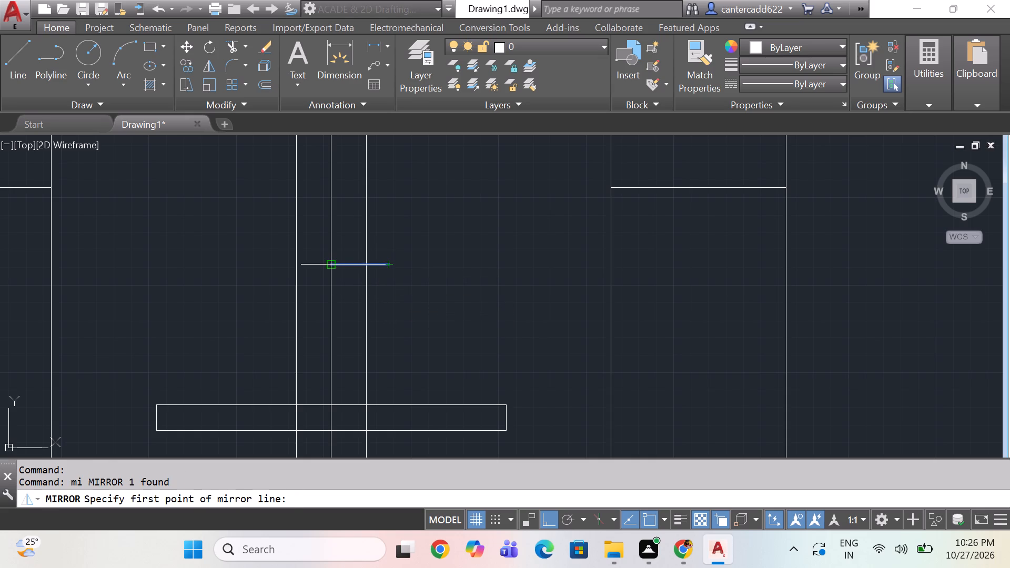
{"action": "left_click", "coordinate": [332, 264]}
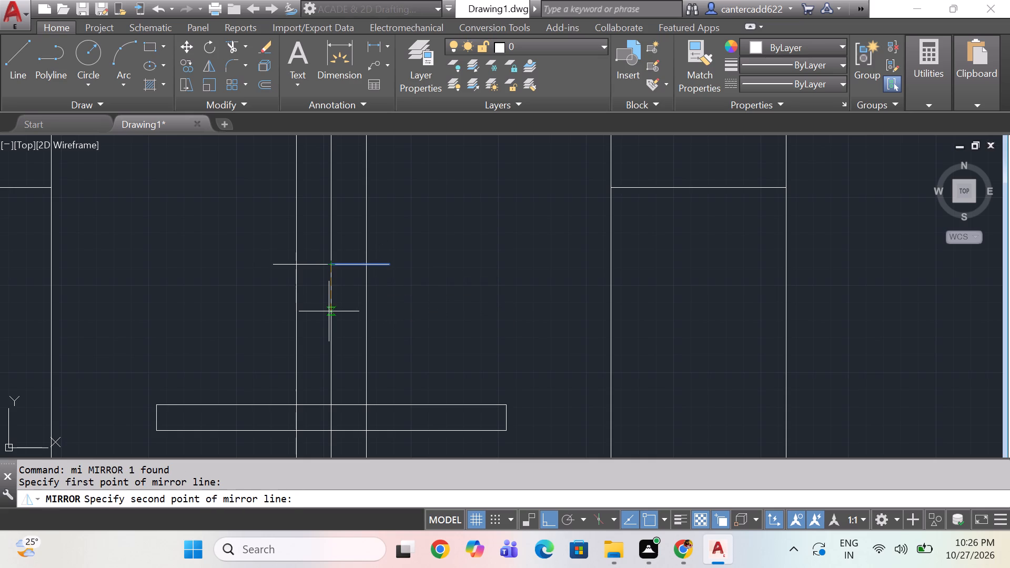
{"action": "left_click", "coordinate": [329, 311]}
{"action": "key", "text": "space"}
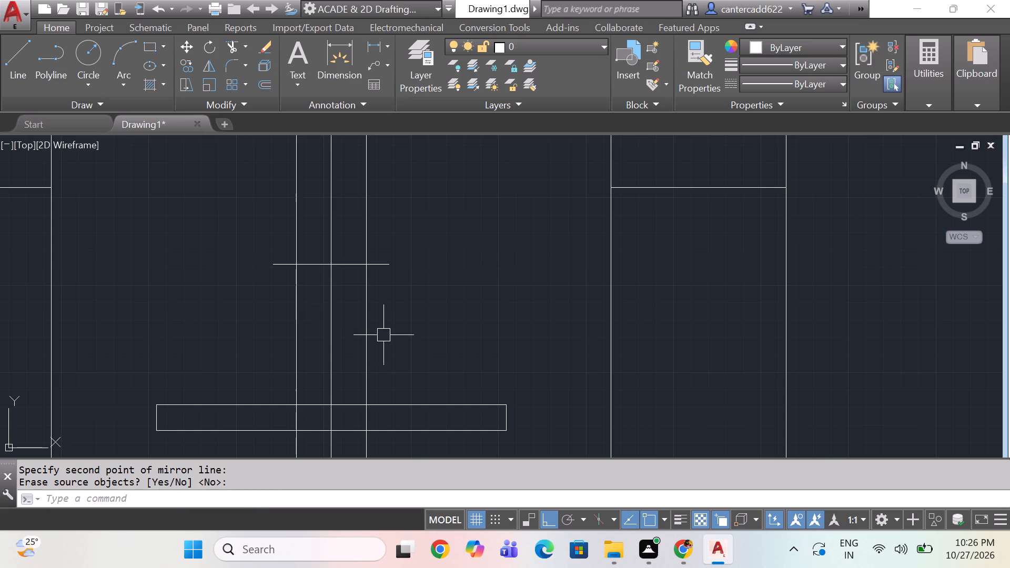
{"action": "key", "text": "space"}
{"action": "key", "text": "Escape"}
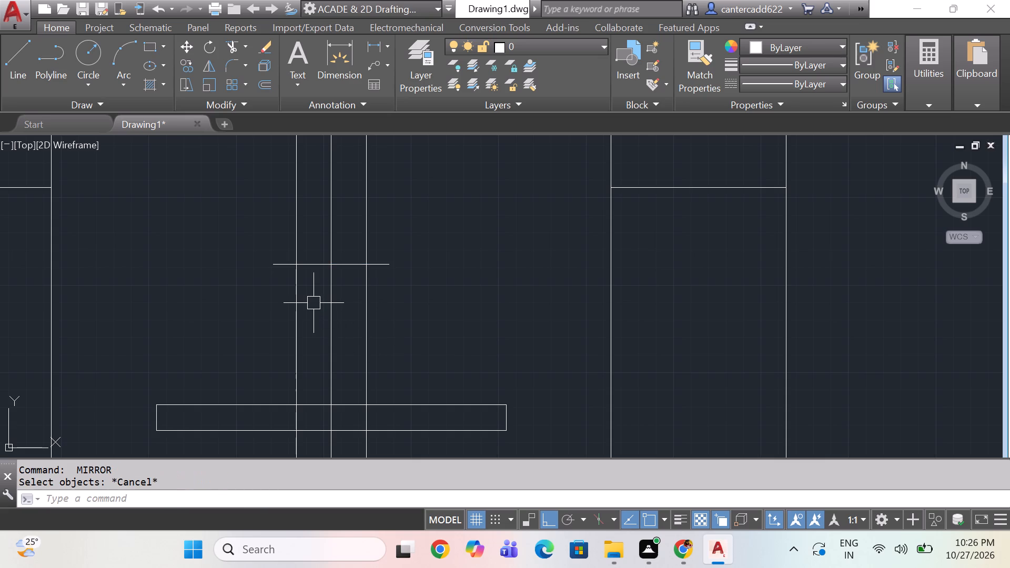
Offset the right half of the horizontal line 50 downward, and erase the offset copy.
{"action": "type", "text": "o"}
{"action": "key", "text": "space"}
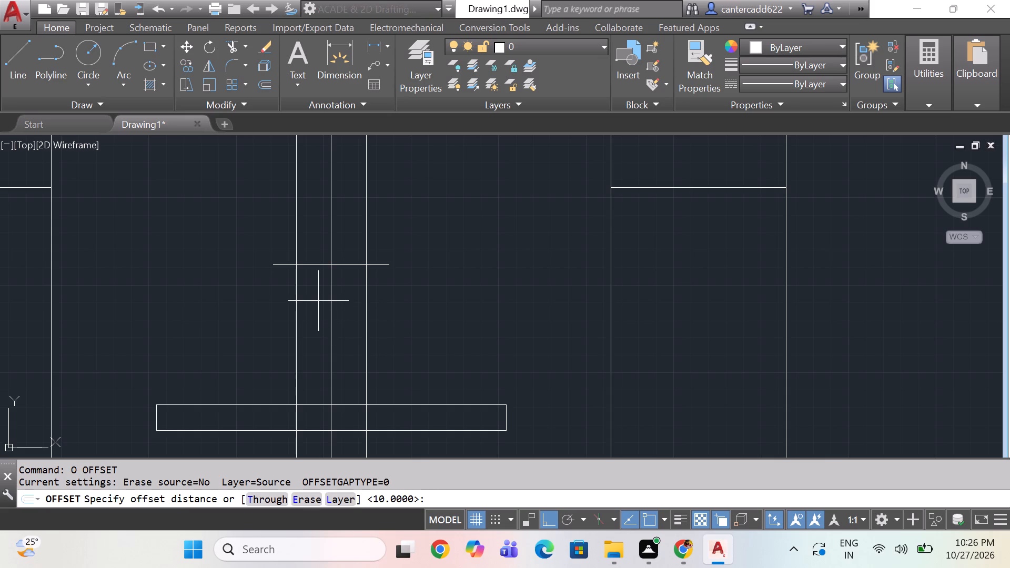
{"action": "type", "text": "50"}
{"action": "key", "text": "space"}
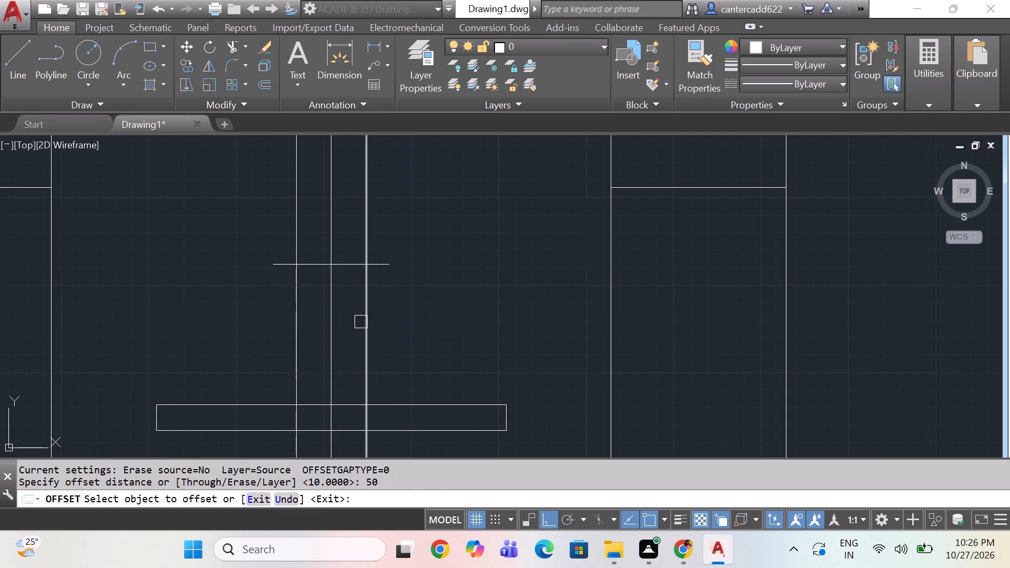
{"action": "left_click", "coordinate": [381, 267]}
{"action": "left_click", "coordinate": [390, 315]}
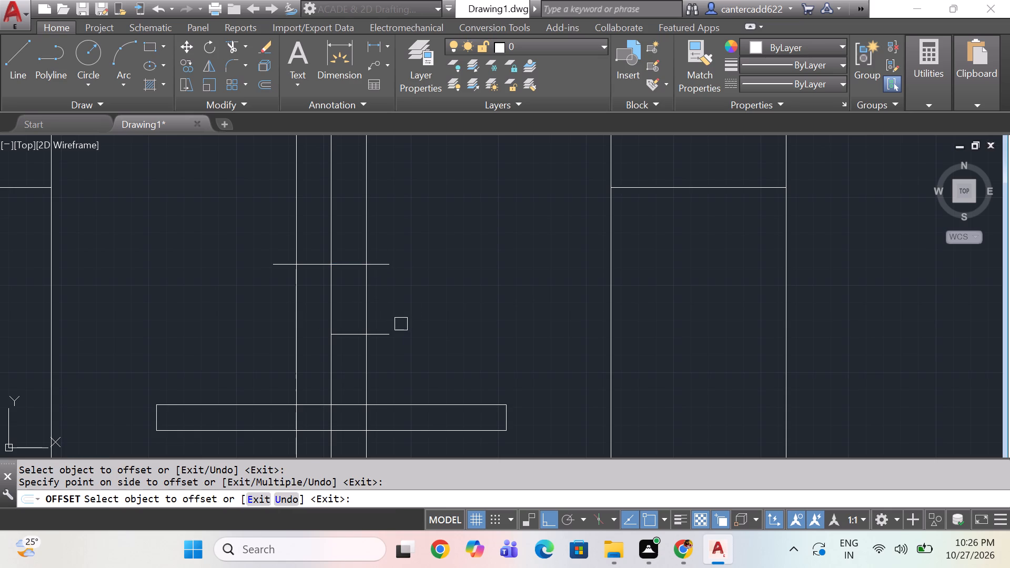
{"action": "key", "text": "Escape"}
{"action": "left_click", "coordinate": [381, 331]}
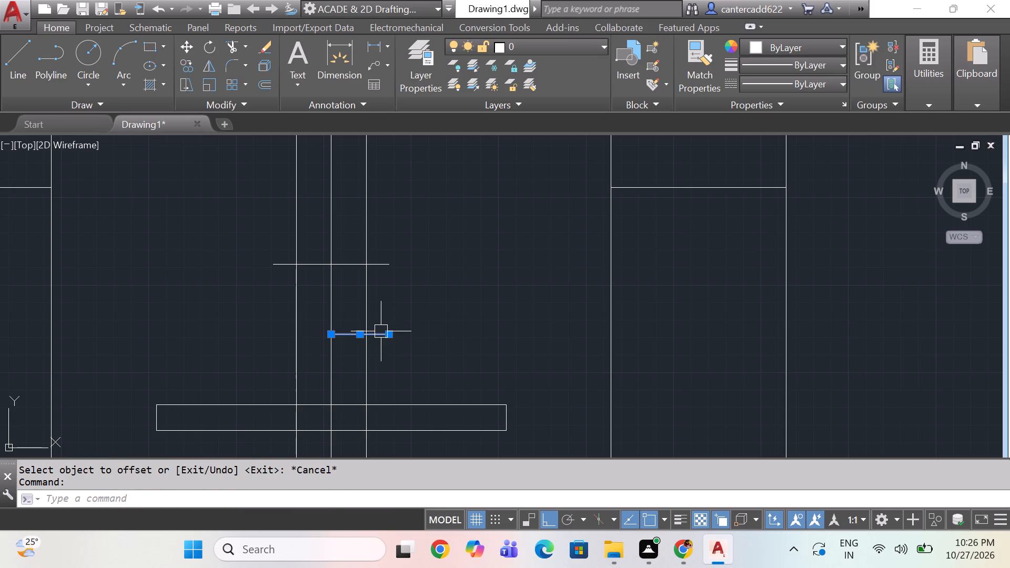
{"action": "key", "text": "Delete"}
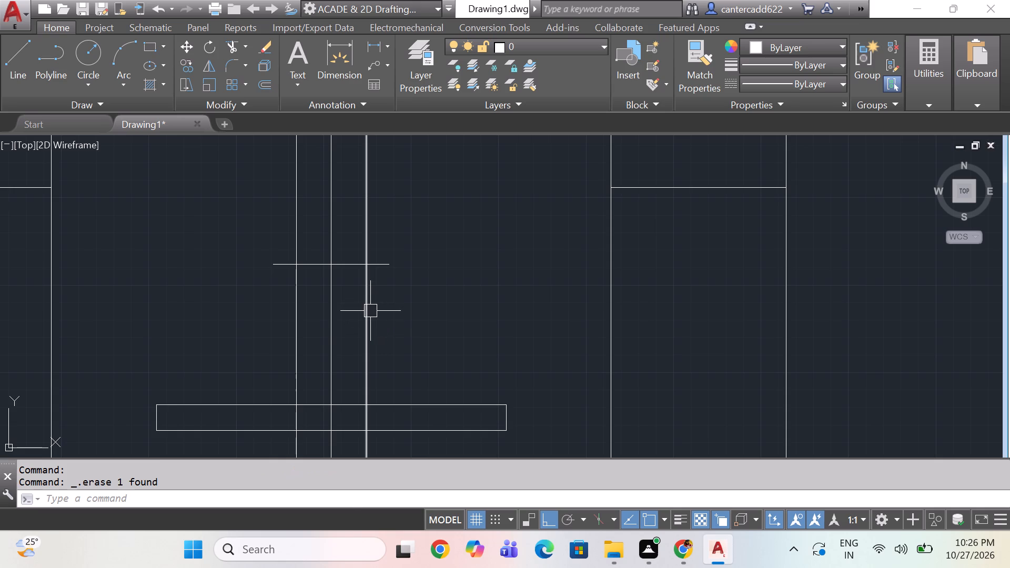
Offset both halves of the horizontal line 30 downward.
{"action": "type", "text": "o"}
{"action": "key", "text": "space"}
{"action": "type", "text": "30"}
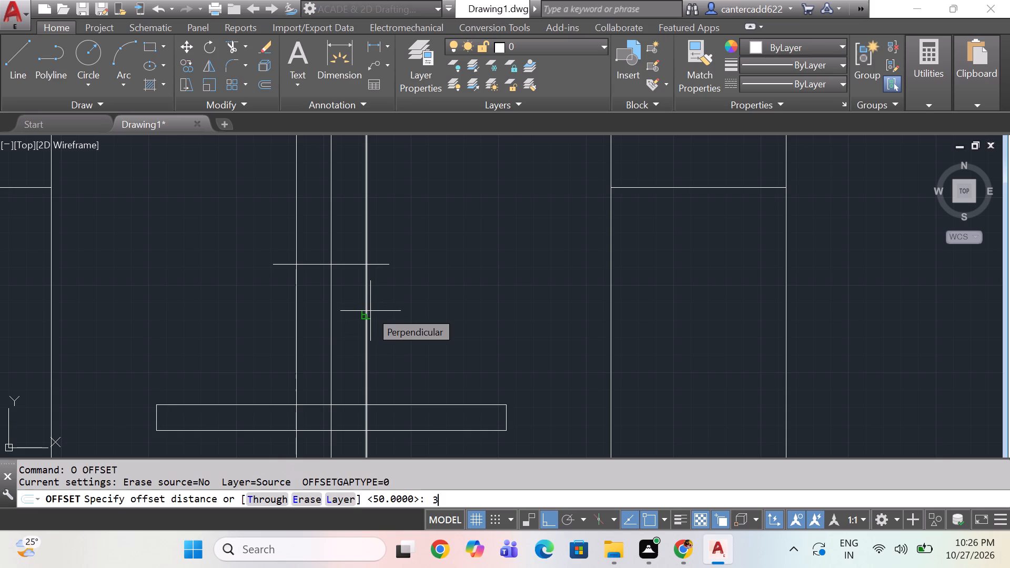
{"action": "key", "text": "space"}
{"action": "left_click", "coordinate": [380, 266]}
{"action": "left_click", "coordinate": [378, 301]}
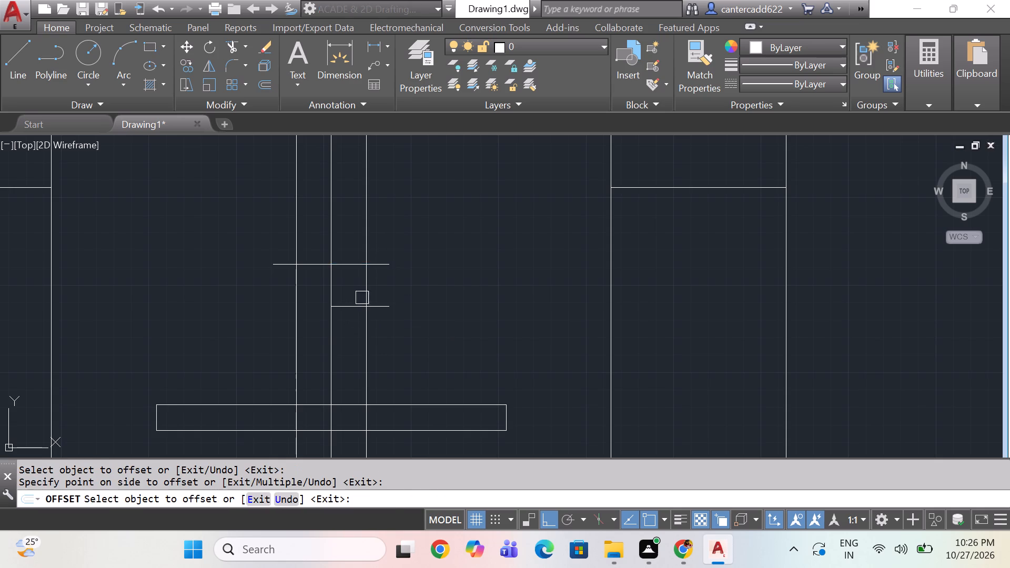
{"action": "left_click_drag", "start_coordinate": [278, 261], "coordinate": [278, 266]}
{"action": "left_click", "coordinate": [274, 312]}
{"action": "key", "text": "space"}
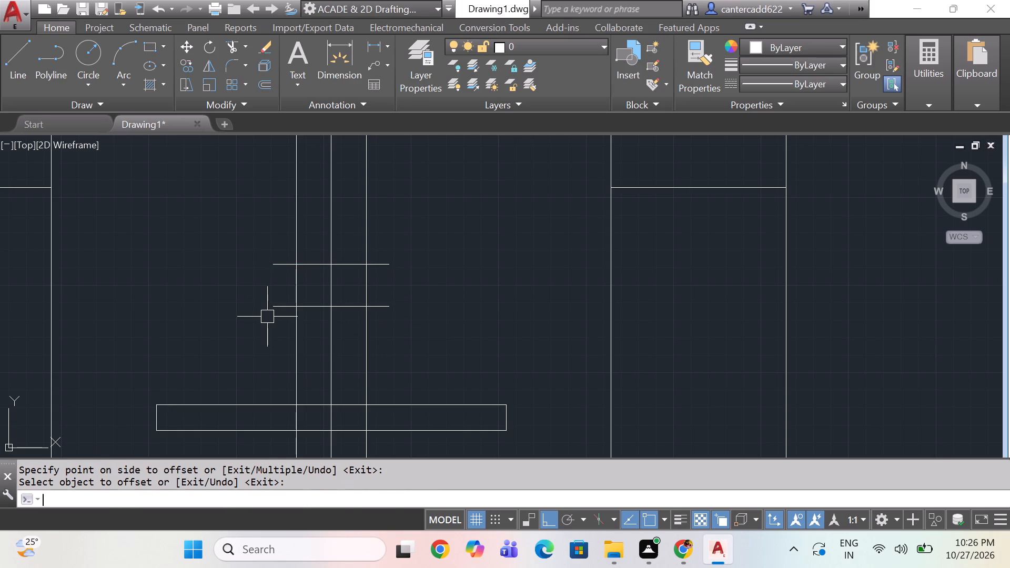
Draw two slanted lines joining the upper line's outer ends to the rod edges at the lower offset line.
{"action": "key", "text": "l"}
{"action": "key", "text": "space"}
{"action": "left_click_drag", "start_coordinate": [388, 263], "coordinate": [380, 266]}
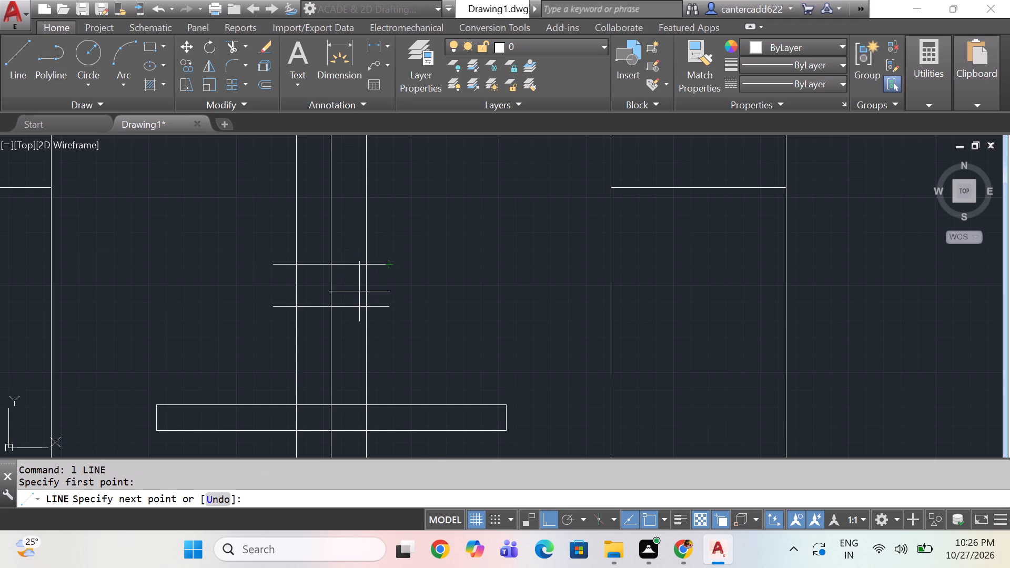
{"action": "left_click", "coordinate": [369, 308]}
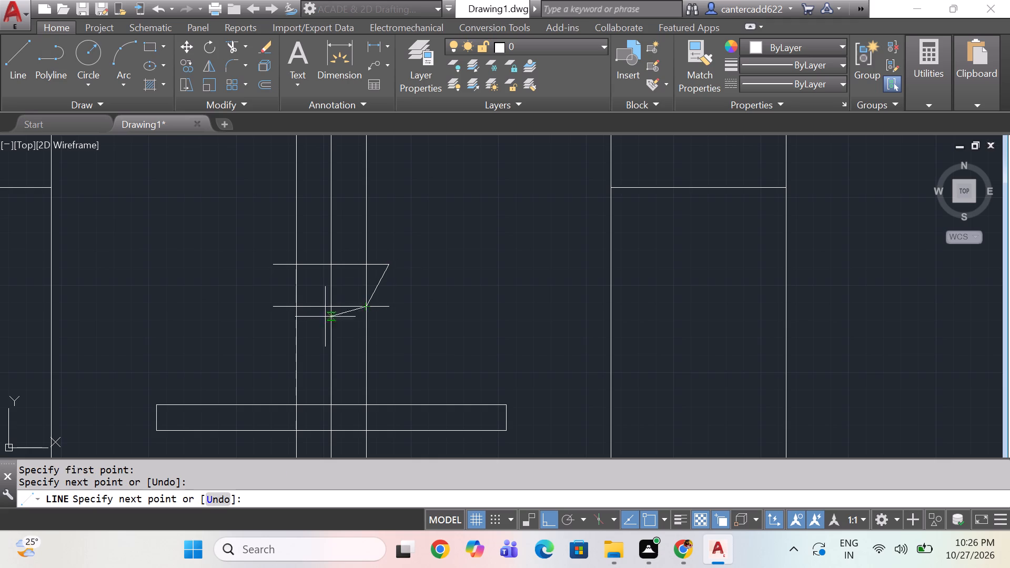
{"action": "key", "text": "space"}
{"action": "key", "text": "space"}
{"action": "left_click", "coordinate": [294, 307]}
{"action": "left_click", "coordinate": [269, 267]}
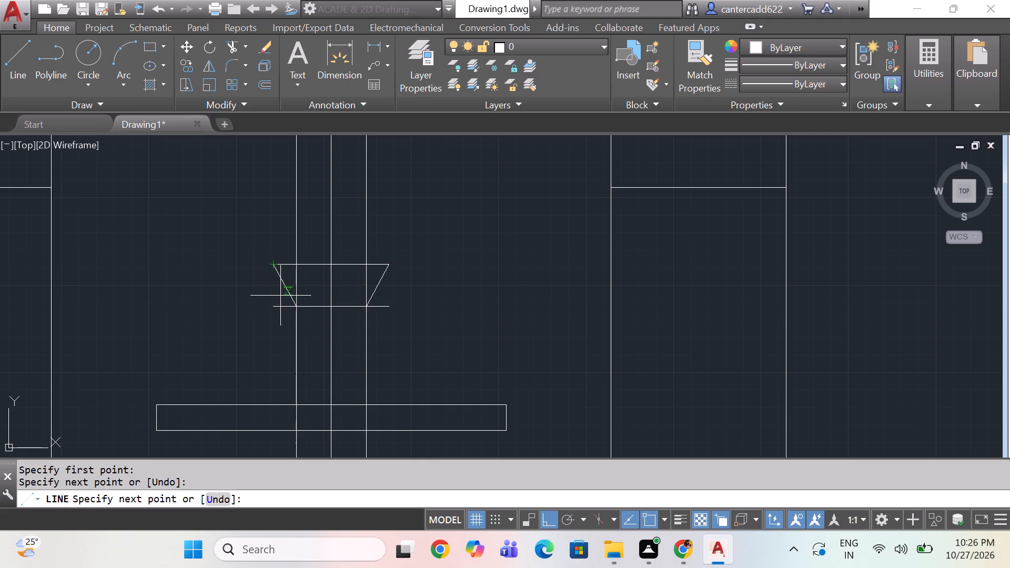
{"action": "key", "text": "space"}
{"action": "left_click", "coordinate": [275, 307]}
{"action": "key", "text": "Escape"}
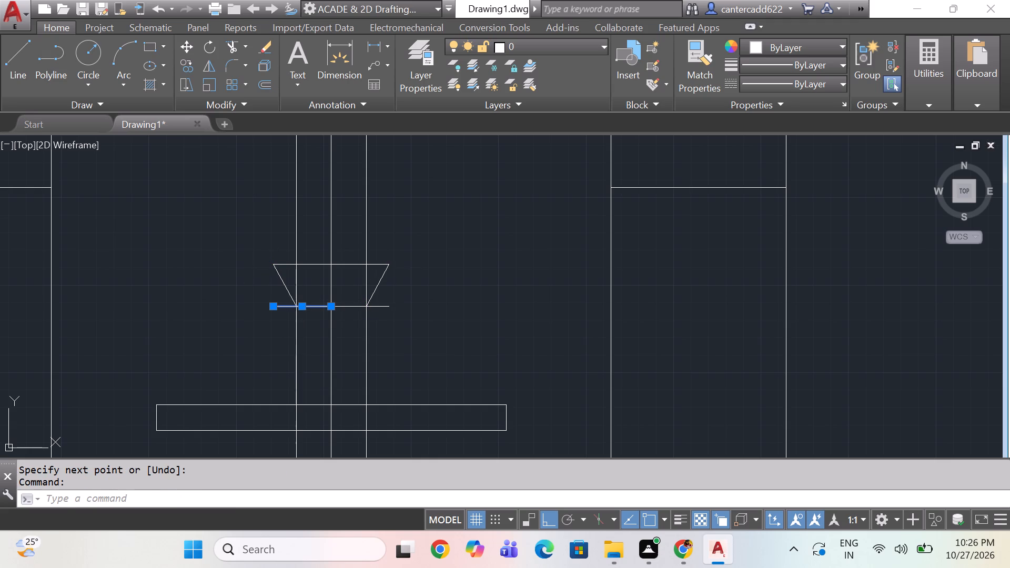
Erase both halves of the lower offset line.
{"action": "left_click", "coordinate": [282, 308]}
{"action": "left_click", "coordinate": [381, 311]}
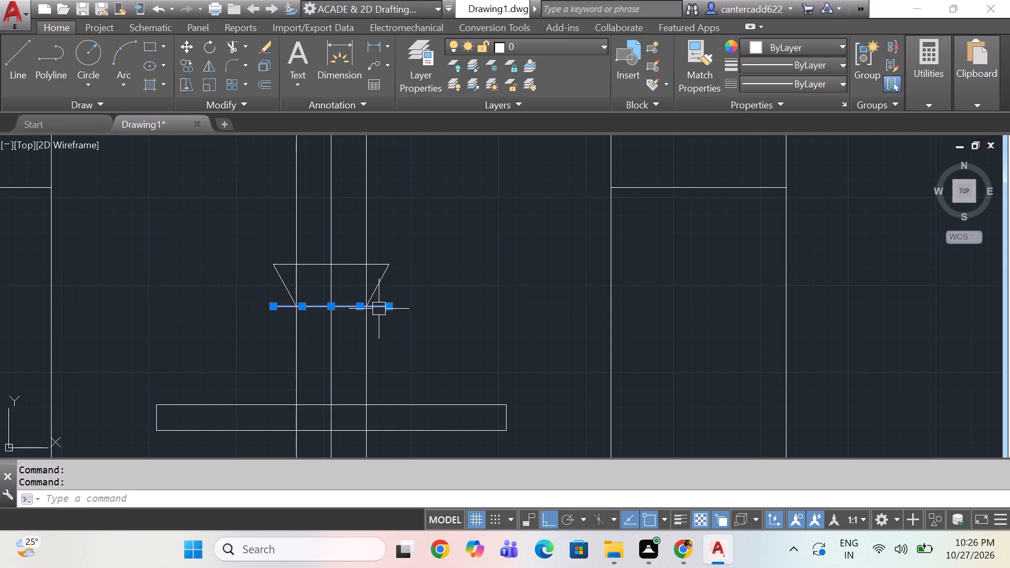
{"action": "key", "text": "Delete"}
Trim away the rod's two edges and centre line above the tapered head's top line.
{"action": "type", "text": "tr"}
{"action": "key", "text": "space"}
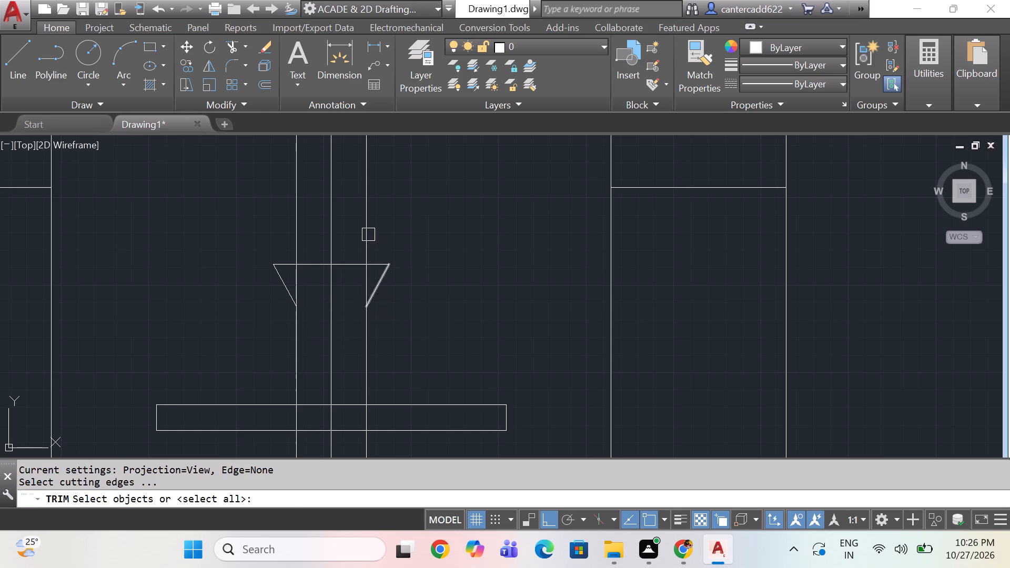
{"action": "key", "text": "space"}
{"action": "scroll", "coordinate": [384, 263], "scroll_direction": "down", "scroll_amount": 2}
{"action": "middle_click_drag", "start_coordinate": [392, 275], "coordinate": [395, 309]}
{"action": "left_click_drag", "start_coordinate": [405, 261], "coordinate": [375, 273]}
{"action": "left_click", "coordinate": [329, 281]}
Trim the two rod edge segments inside the tapered head, leaving the centre line.
{"action": "scroll", "coordinate": [359, 324], "scroll_direction": "up", "scroll_amount": 2}
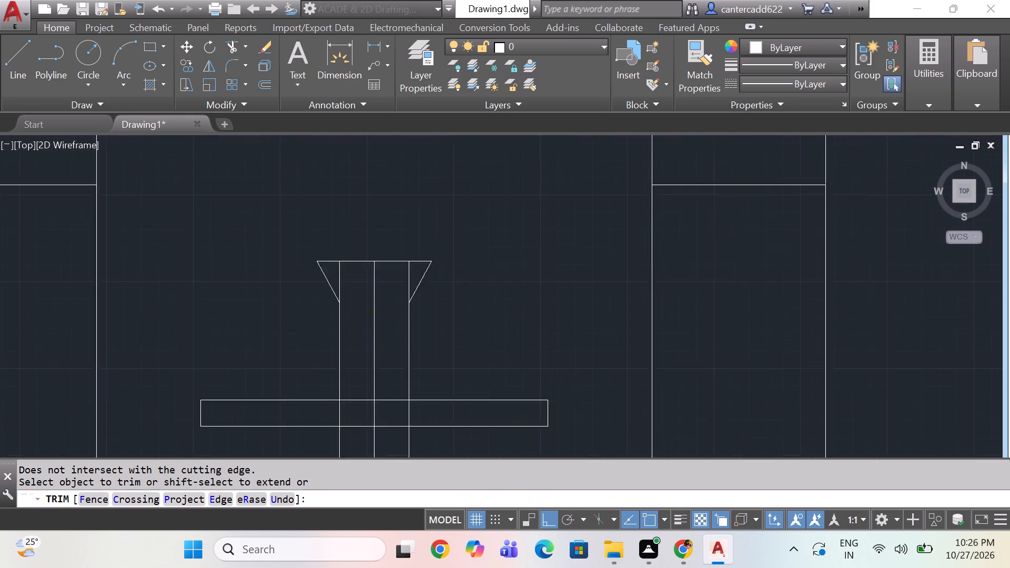
{"action": "scroll", "coordinate": [364, 319], "scroll_direction": "up", "scroll_amount": 1}
{"action": "left_click", "coordinate": [426, 253]}
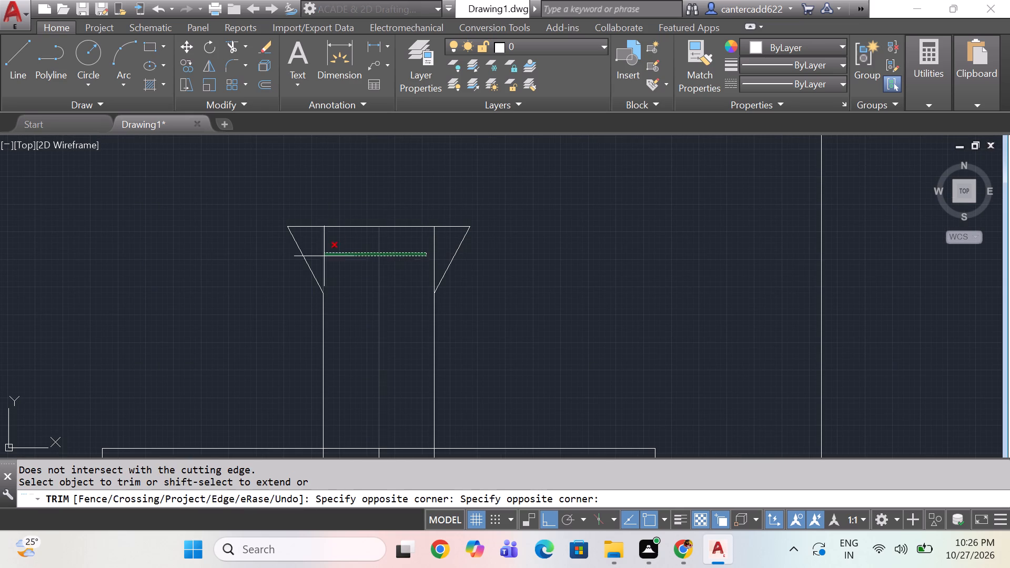
{"action": "left_click", "coordinate": [445, 244]}
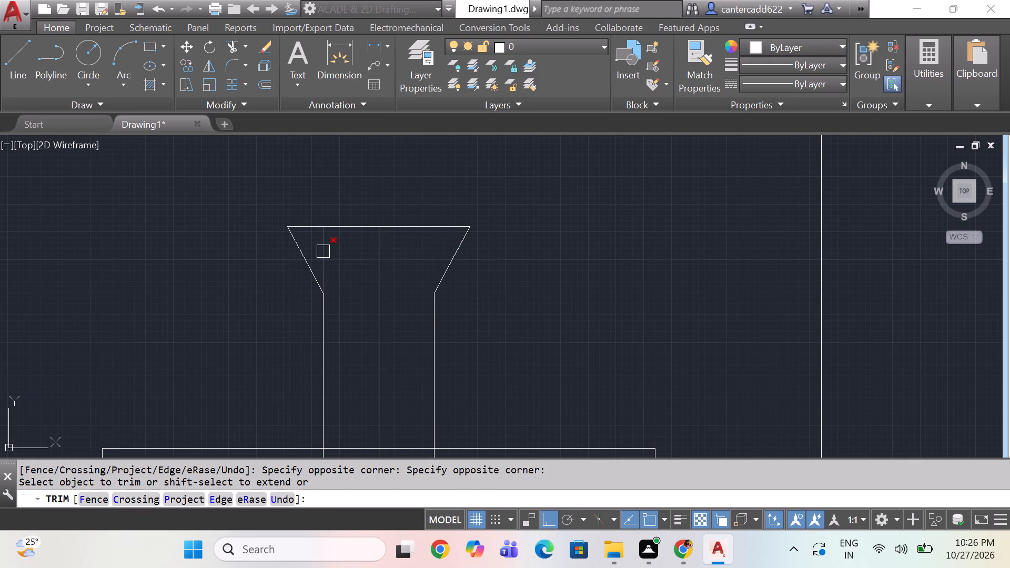
{"action": "left_click", "coordinate": [327, 251]}
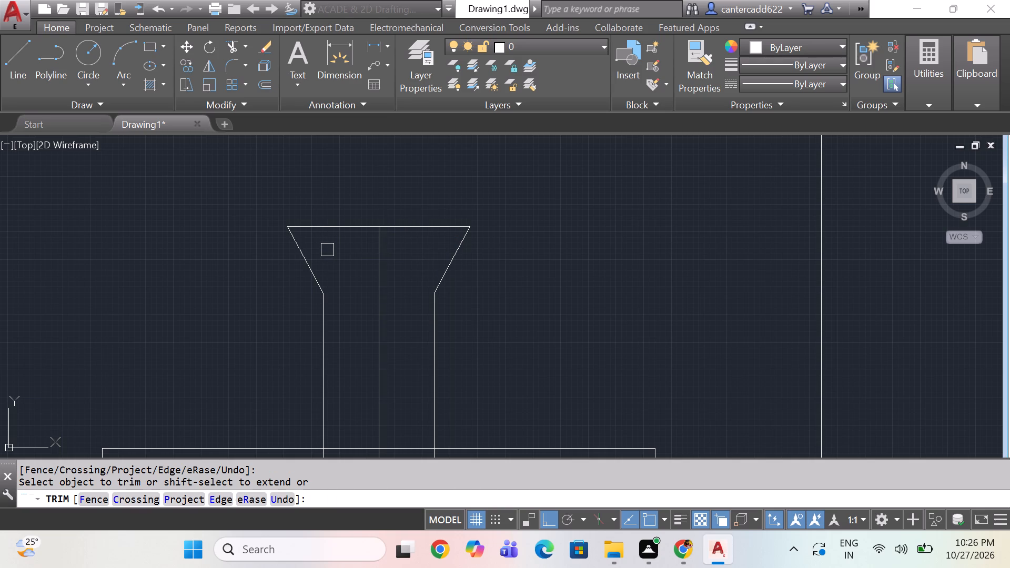
{"action": "key", "text": "Escape"}
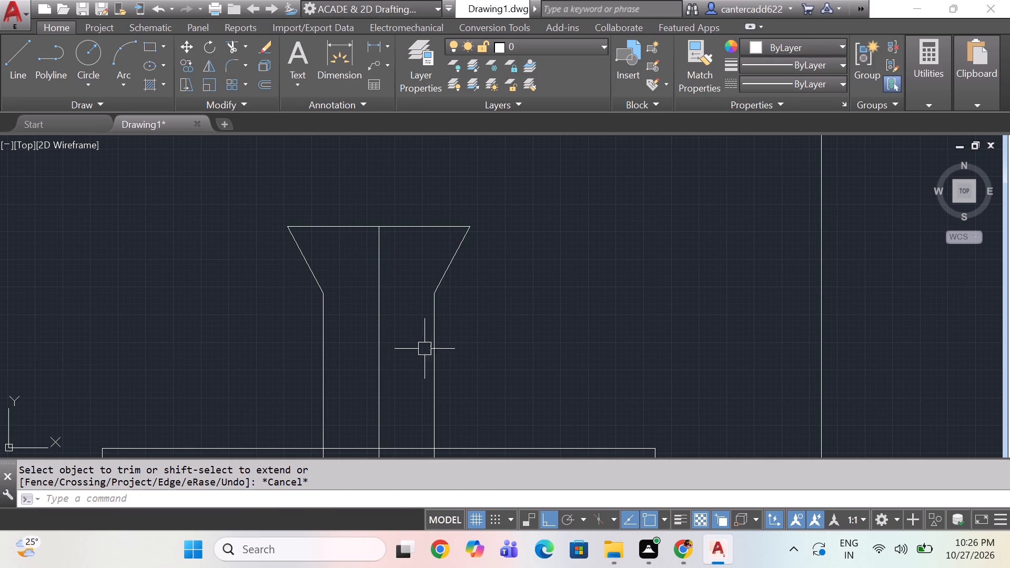
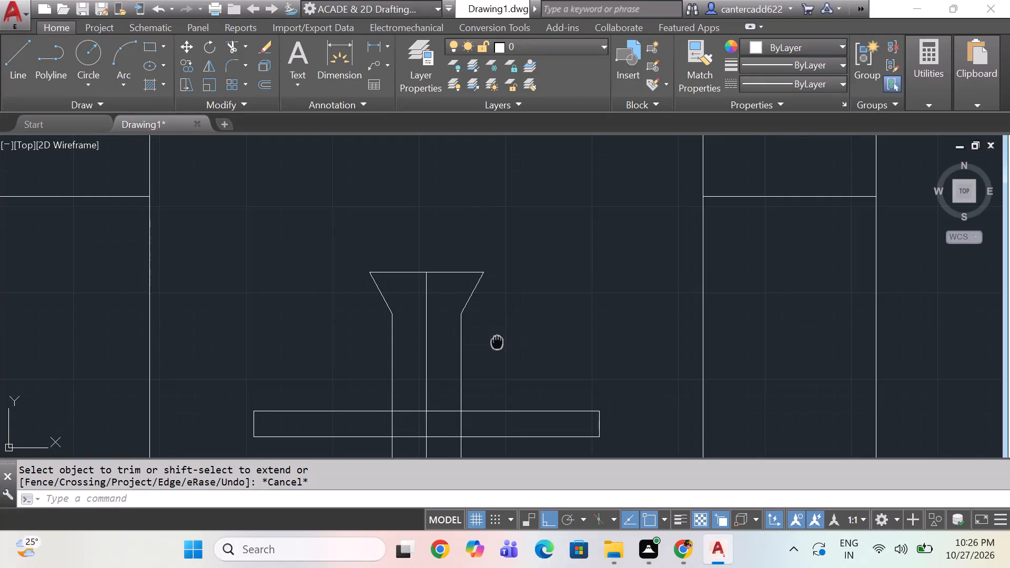
Trim away the rod's two edges and centre line where they pass through the crossing plate.
{"action": "type", "text": "tr"}
{"action": "key", "text": "space"}
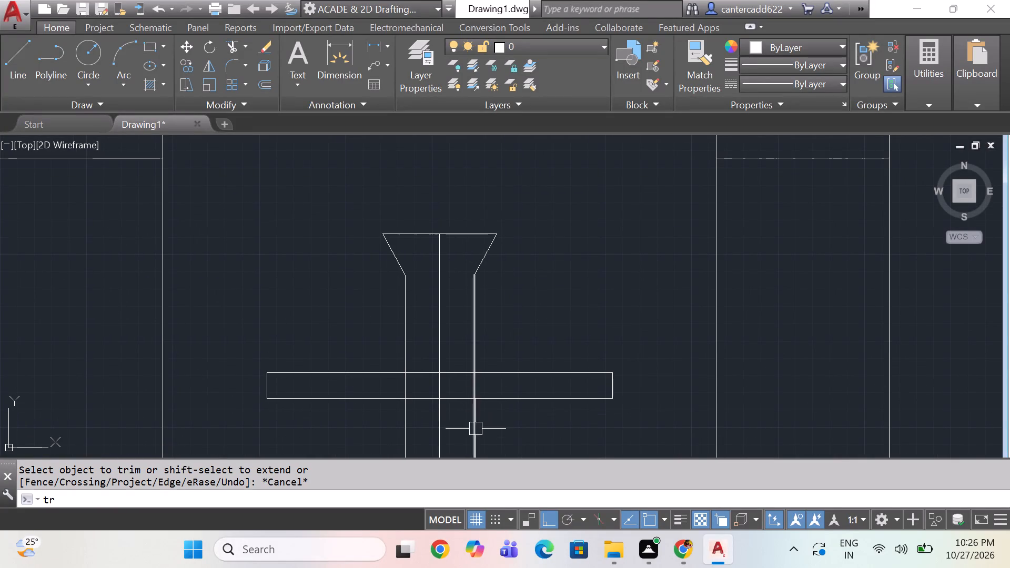
{"action": "key", "text": "space"}
{"action": "scroll", "coordinate": [445, 401], "scroll_direction": "up", "scroll_amount": 2}
{"action": "left_click_drag", "start_coordinate": [542, 350], "coordinate": [535, 351]}
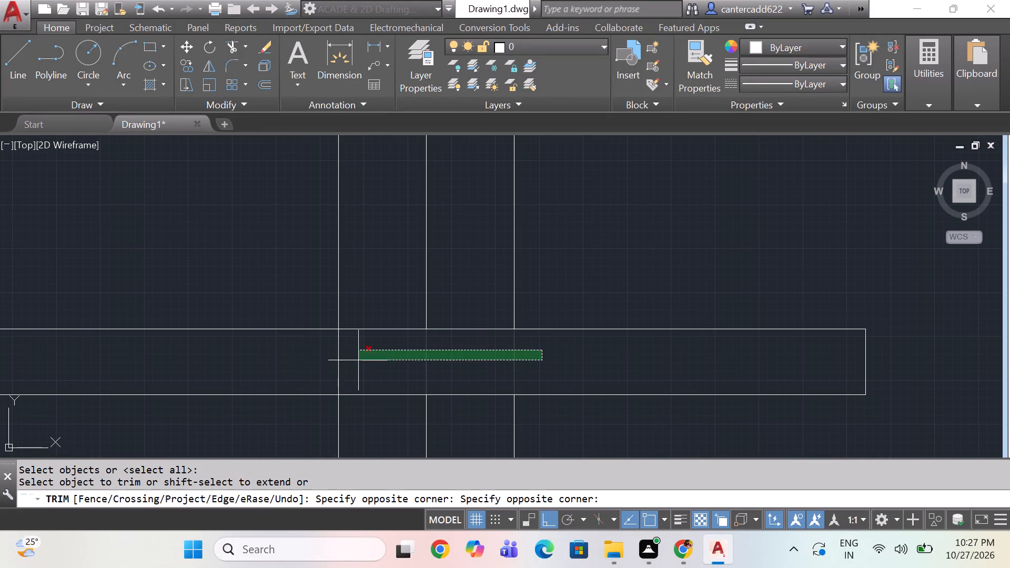
{"action": "left_click", "coordinate": [302, 367]}
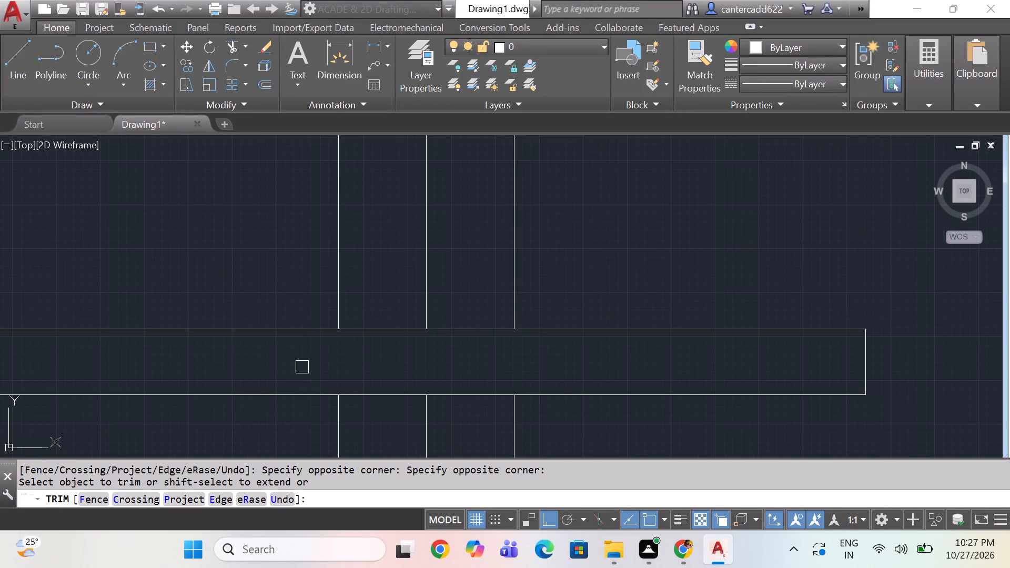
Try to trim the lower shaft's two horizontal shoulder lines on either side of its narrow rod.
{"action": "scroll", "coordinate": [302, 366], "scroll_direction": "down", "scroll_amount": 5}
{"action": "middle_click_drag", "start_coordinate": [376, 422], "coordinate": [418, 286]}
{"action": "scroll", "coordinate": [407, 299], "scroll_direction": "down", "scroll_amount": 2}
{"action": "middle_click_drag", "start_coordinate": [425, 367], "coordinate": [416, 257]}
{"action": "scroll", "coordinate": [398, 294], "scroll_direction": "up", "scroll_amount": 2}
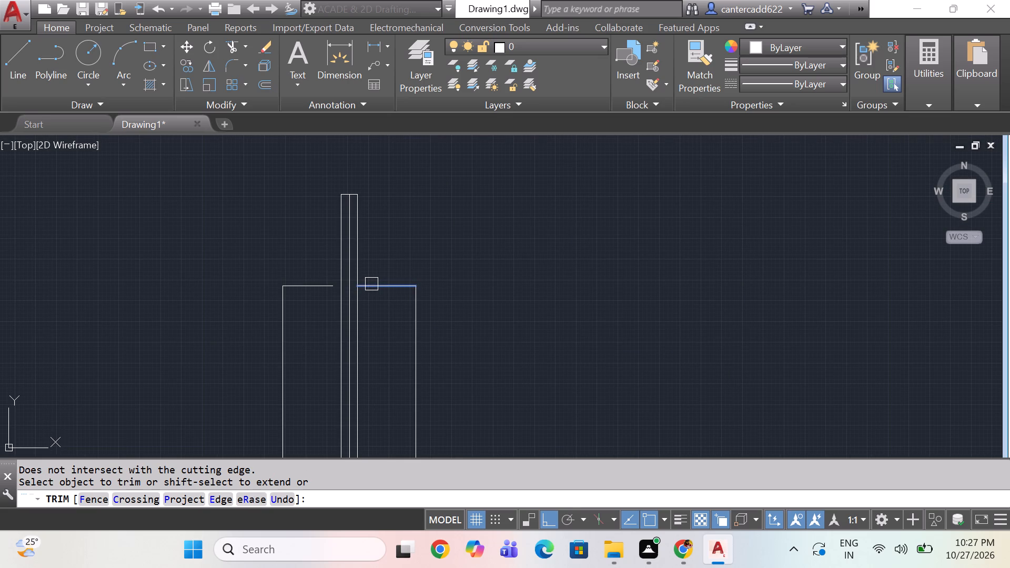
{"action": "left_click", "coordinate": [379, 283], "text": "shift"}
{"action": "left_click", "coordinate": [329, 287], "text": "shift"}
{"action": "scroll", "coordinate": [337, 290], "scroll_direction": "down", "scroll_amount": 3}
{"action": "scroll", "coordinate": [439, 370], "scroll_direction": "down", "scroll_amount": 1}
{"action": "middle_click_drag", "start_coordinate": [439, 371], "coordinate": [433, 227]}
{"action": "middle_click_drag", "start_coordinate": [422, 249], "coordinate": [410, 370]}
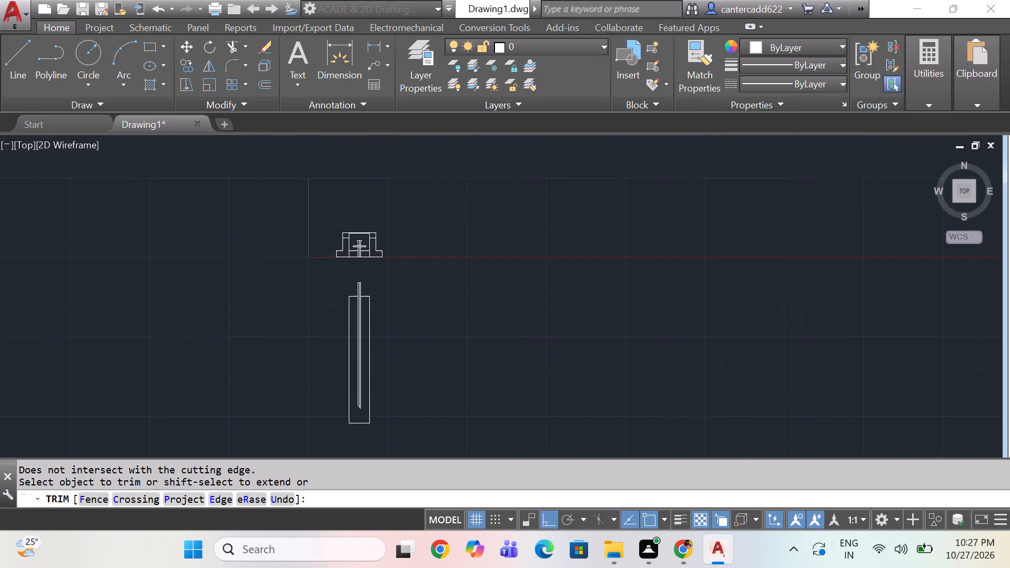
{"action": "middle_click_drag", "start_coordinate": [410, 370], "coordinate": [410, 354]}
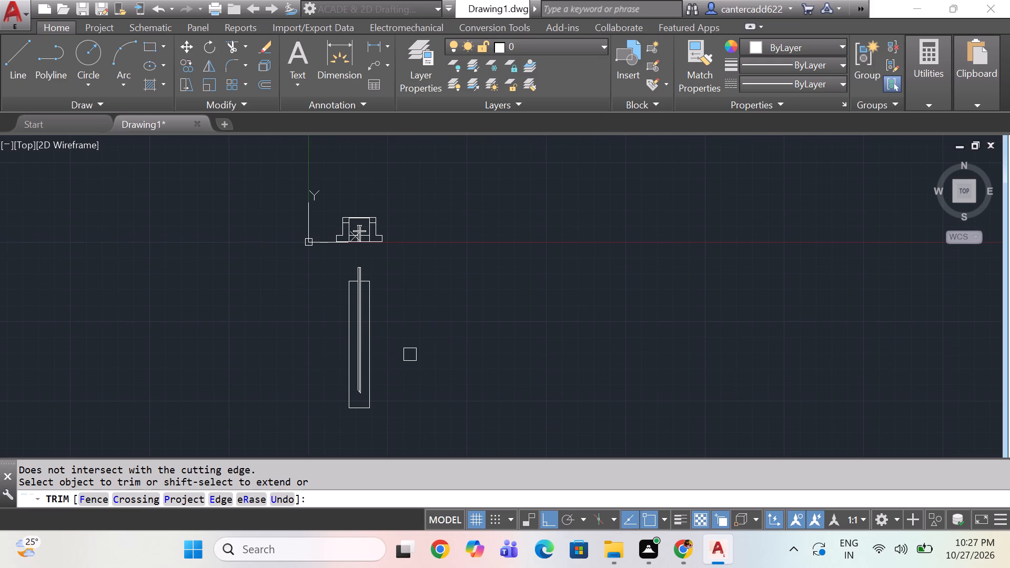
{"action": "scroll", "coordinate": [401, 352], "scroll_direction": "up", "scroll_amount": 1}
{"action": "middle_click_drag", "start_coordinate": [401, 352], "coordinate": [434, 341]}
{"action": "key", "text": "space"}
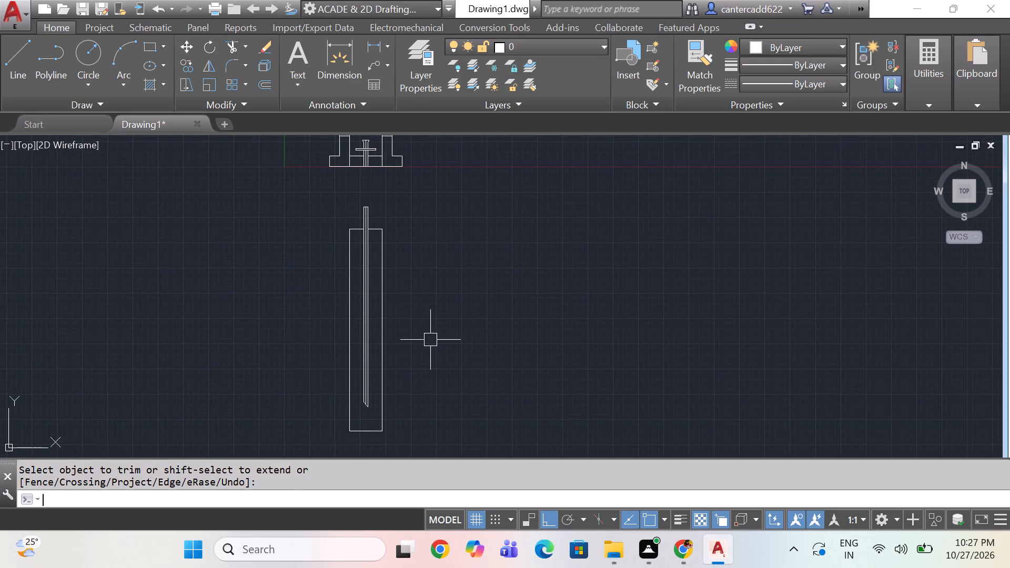
Offset the lower shaft's right-hand shoulder line 1000 downward.
{"action": "type", "text": "o"}
{"action": "key", "text": "space"}
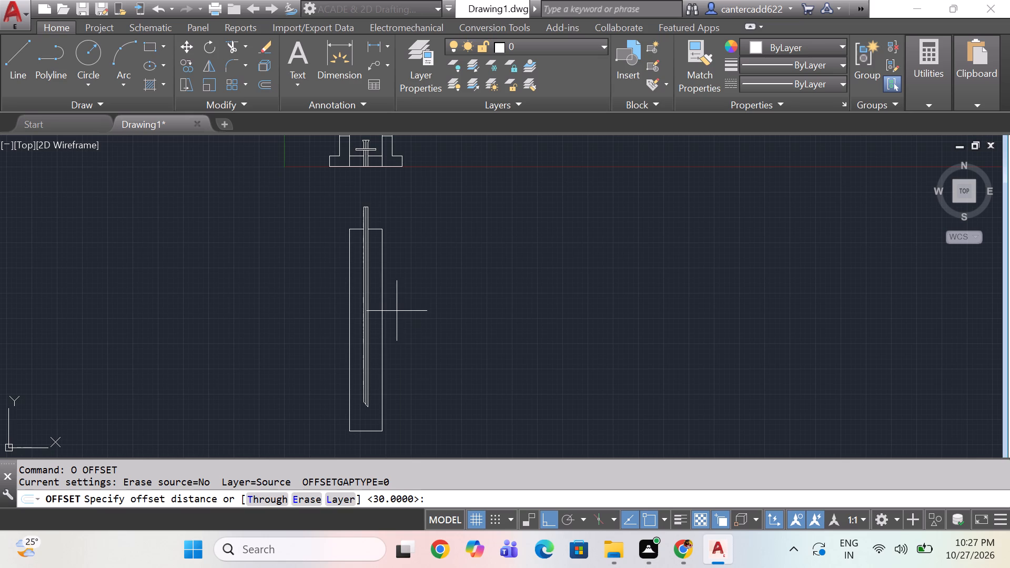
{"action": "type", "text": "o"}
{"action": "key", "text": "space"}
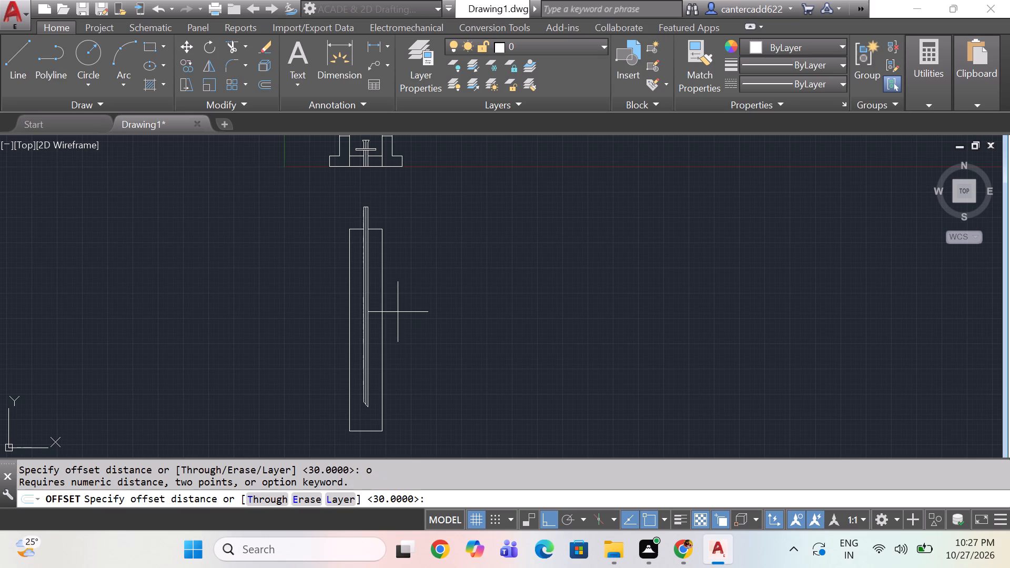
{"action": "middle_click_drag", "start_coordinate": [408, 315], "coordinate": [415, 339]}
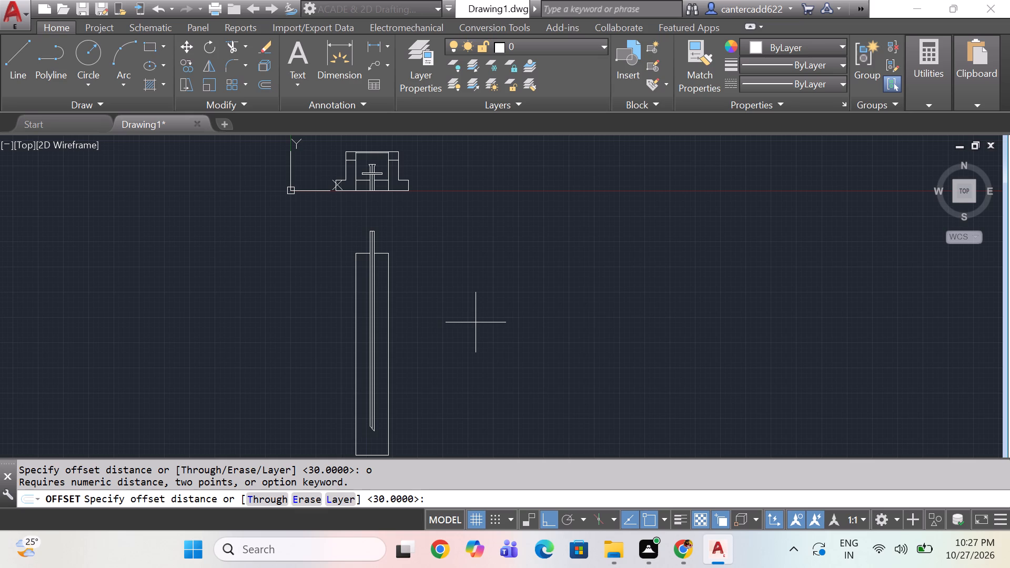
{"action": "type", "text": "100"}
{"action": "type", "text": "0"}
{"action": "key", "text": "space"}
{"action": "scroll", "coordinate": [393, 359], "scroll_direction": "up", "scroll_amount": 2}
{"action": "middle_click_drag", "start_coordinate": [404, 232], "coordinate": [457, 322]}
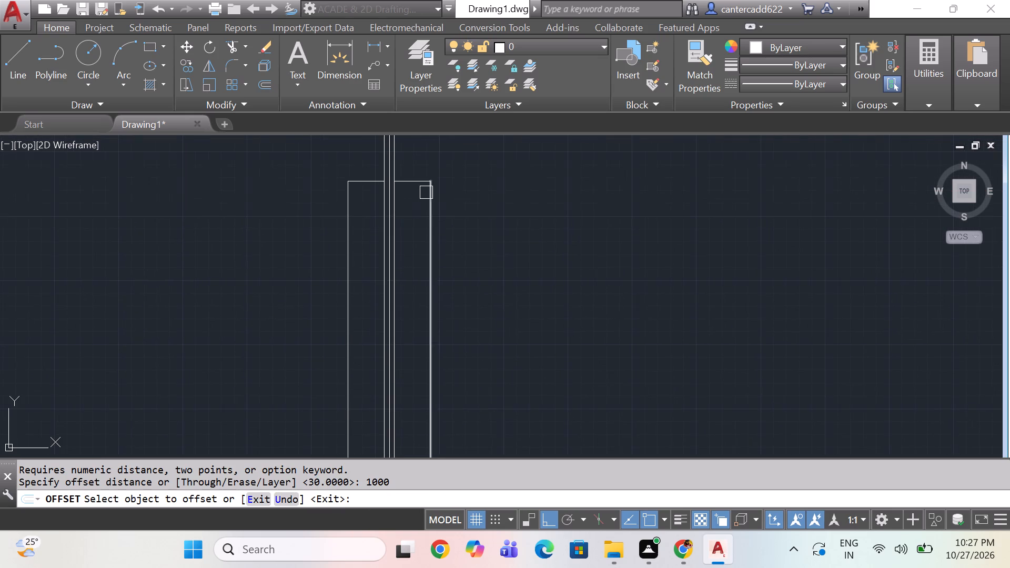
{"action": "left_click", "coordinate": [418, 180]}
{"action": "left_click", "coordinate": [457, 302]}
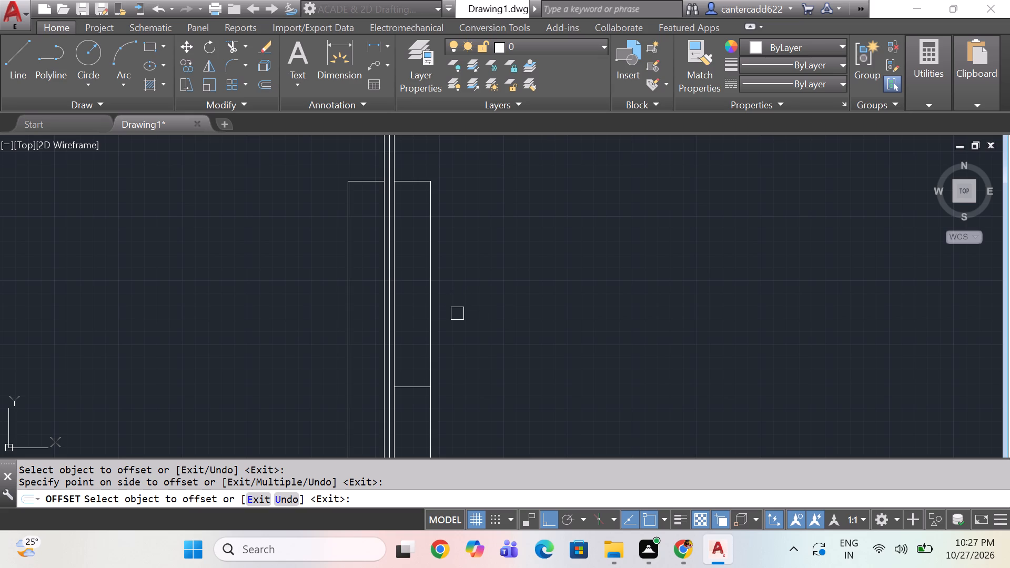
{"action": "key", "text": "space"}
Offset the new horizontal line inside the lower shaft 100 downward.
{"action": "middle_click_drag", "start_coordinate": [469, 341], "coordinate": [484, 311]}
{"action": "key", "text": "space"}
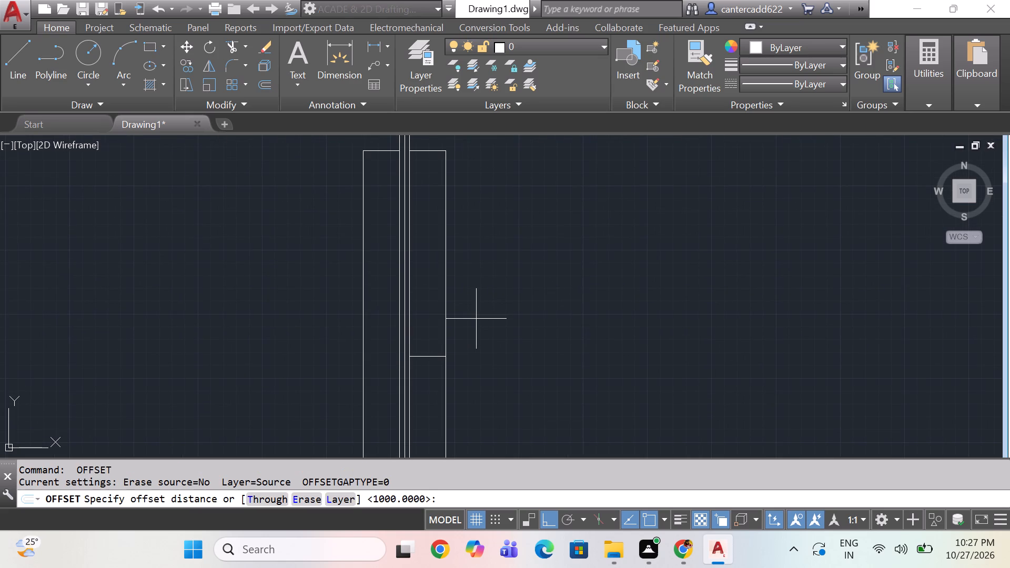
{"action": "type", "text": "100"}
{"action": "key", "text": "space"}
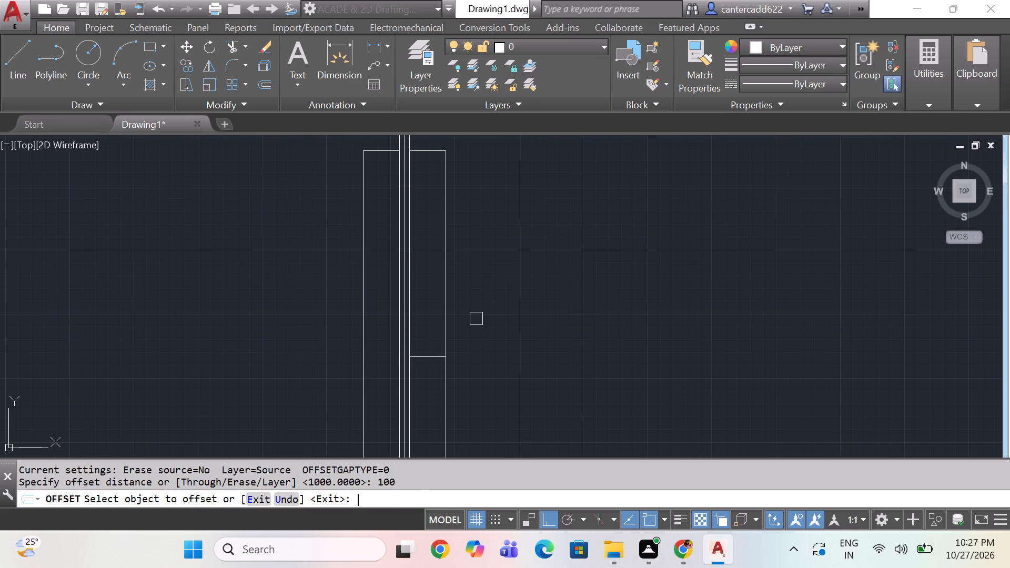
{"action": "left_click_drag", "start_coordinate": [422, 358], "coordinate": [433, 380]}
{"action": "left_click", "coordinate": [445, 425]}
{"action": "key", "text": "space"}
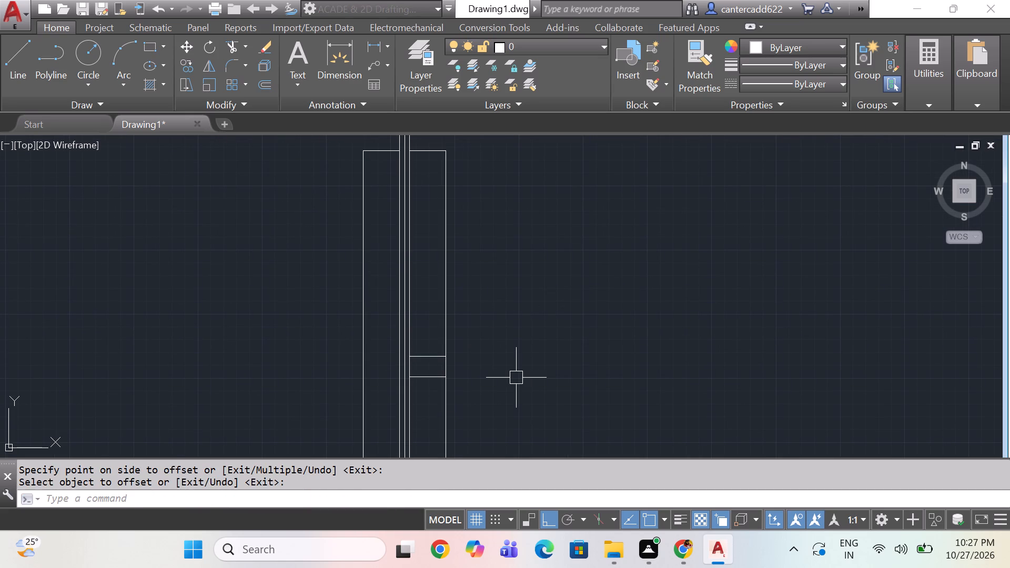
Extend both offset lines across the inner rod to the lower shaft's left outer edge.
{"action": "key", "text": "t"}
{"action": "key", "text": "Escape"}
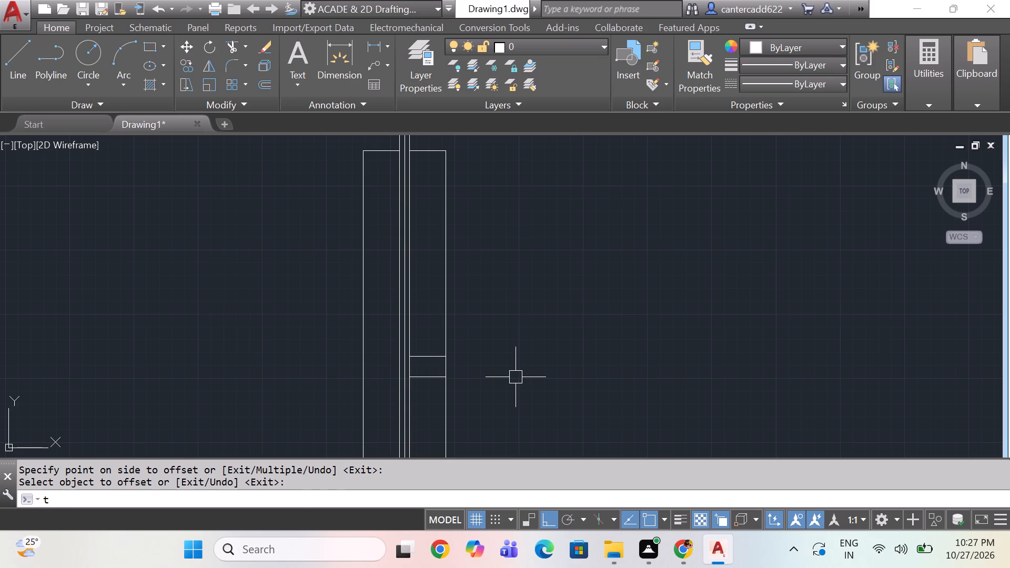
{"action": "type", "text": "ex"}
{"action": "key", "text": "space"}
{"action": "key", "text": "space"}
{"action": "scroll", "coordinate": [428, 399], "scroll_direction": "up", "scroll_amount": 2}
{"action": "left_click_drag", "start_coordinate": [404, 272], "coordinate": [405, 272]}
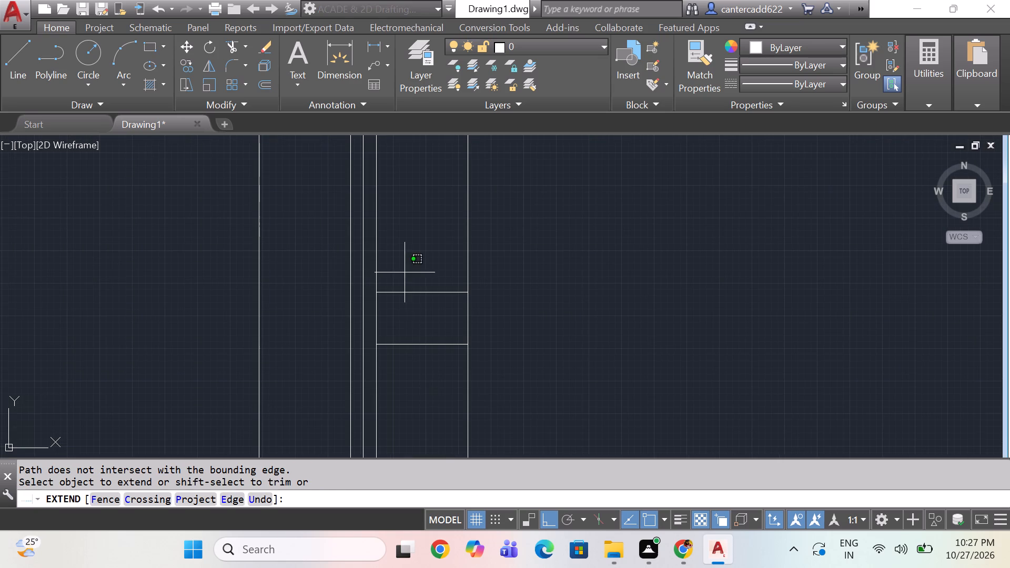
{"action": "left_click_drag", "start_coordinate": [405, 272], "coordinate": [405, 279]}
{"action": "left_click", "coordinate": [393, 373]}
{"action": "left_click_drag", "start_coordinate": [393, 258], "coordinate": [399, 303]}
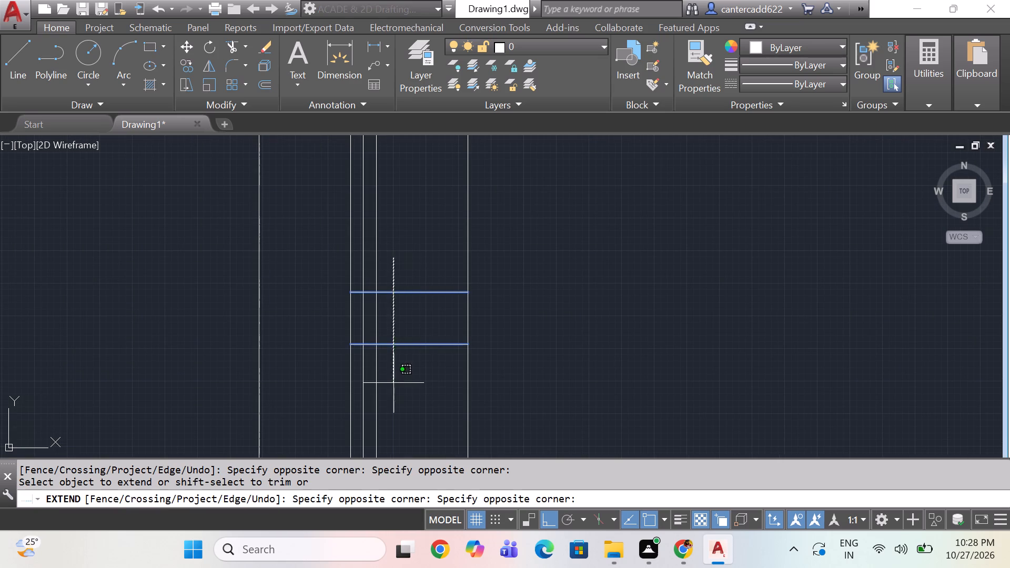
{"action": "left_click", "coordinate": [393, 383]}
{"action": "left_click_drag", "start_coordinate": [403, 271], "coordinate": [404, 305]}
{"action": "left_click", "coordinate": [391, 385]}
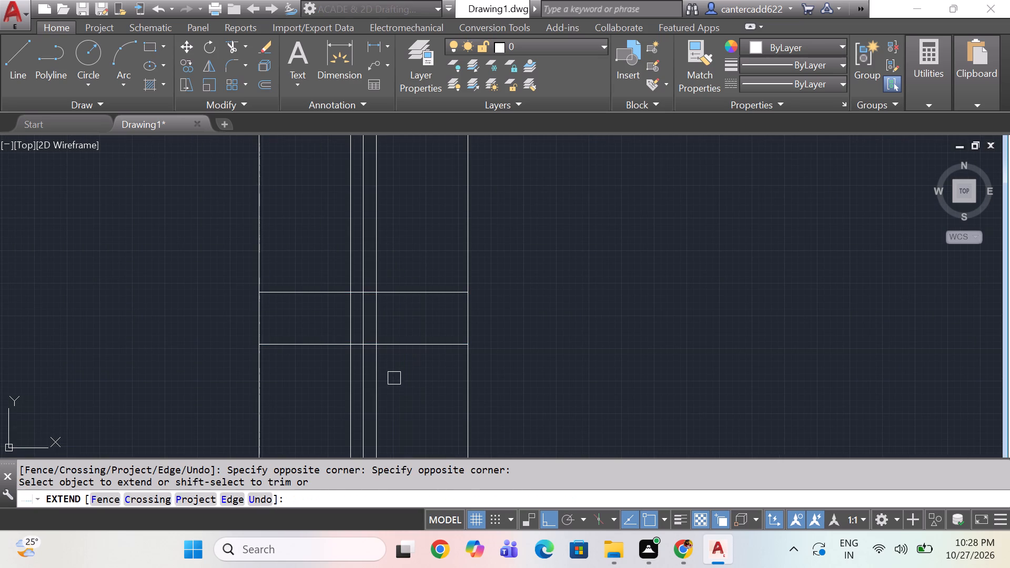
Trim all the vertical lines between the two offset lines, splitting the lower shaft with an open gap.
{"action": "left_click_drag", "start_coordinate": [512, 315], "coordinate": [444, 313], "text": "shift"}
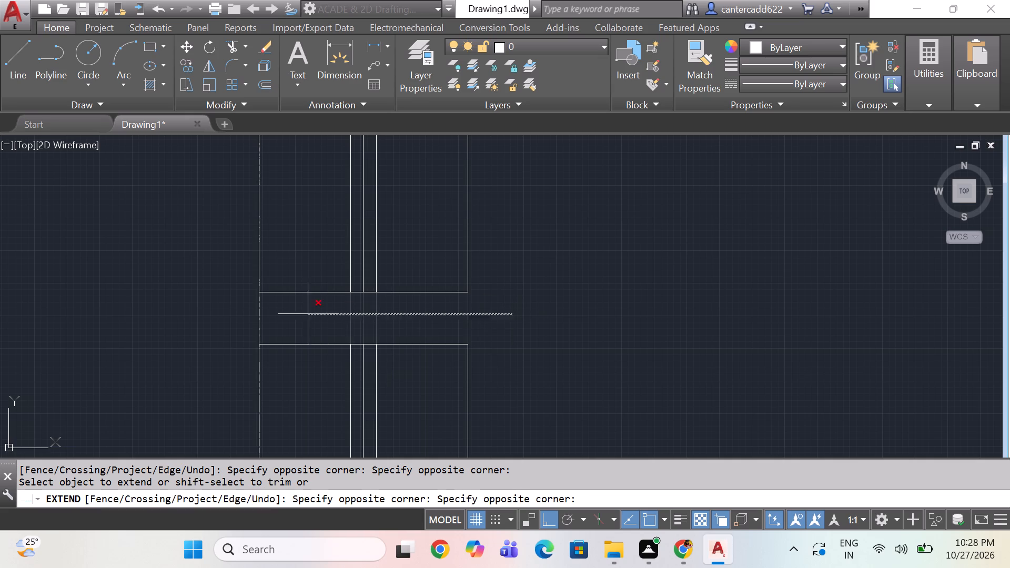
{"action": "left_click", "coordinate": [207, 326], "text": "shift"}
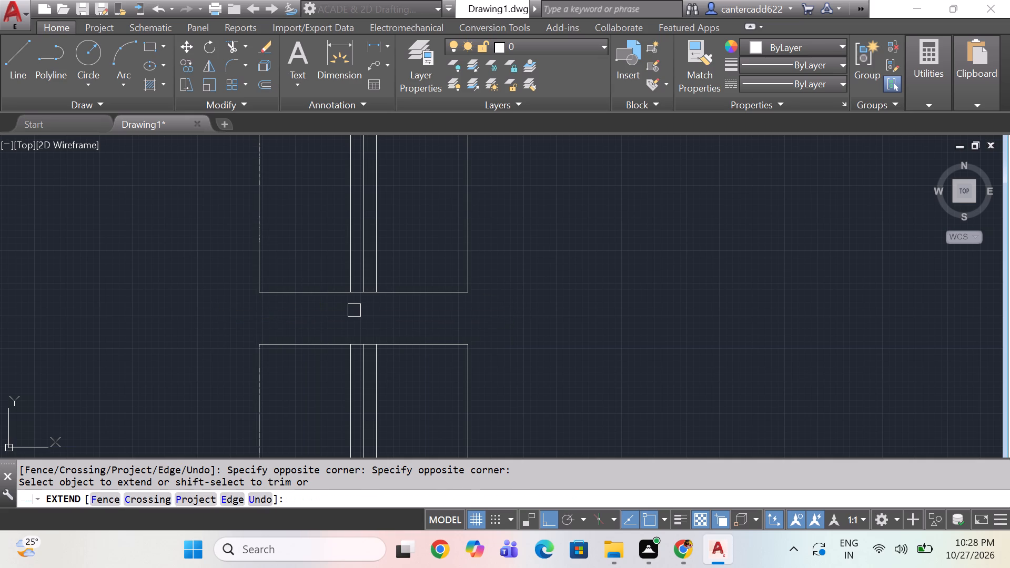
{"action": "scroll", "coordinate": [354, 310], "scroll_direction": "down", "scroll_amount": 1}
{"action": "middle_click_drag", "start_coordinate": [358, 316], "coordinate": [396, 358]}
{"action": "scroll", "coordinate": [359, 317], "scroll_direction": "down", "scroll_amount": 1}
{"action": "scroll", "coordinate": [409, 351], "scroll_direction": "down", "scroll_amount": 2}
{"action": "middle_click_drag", "start_coordinate": [436, 355], "coordinate": [437, 295]}
{"action": "middle_click_drag", "start_coordinate": [470, 309], "coordinate": [470, 324]}
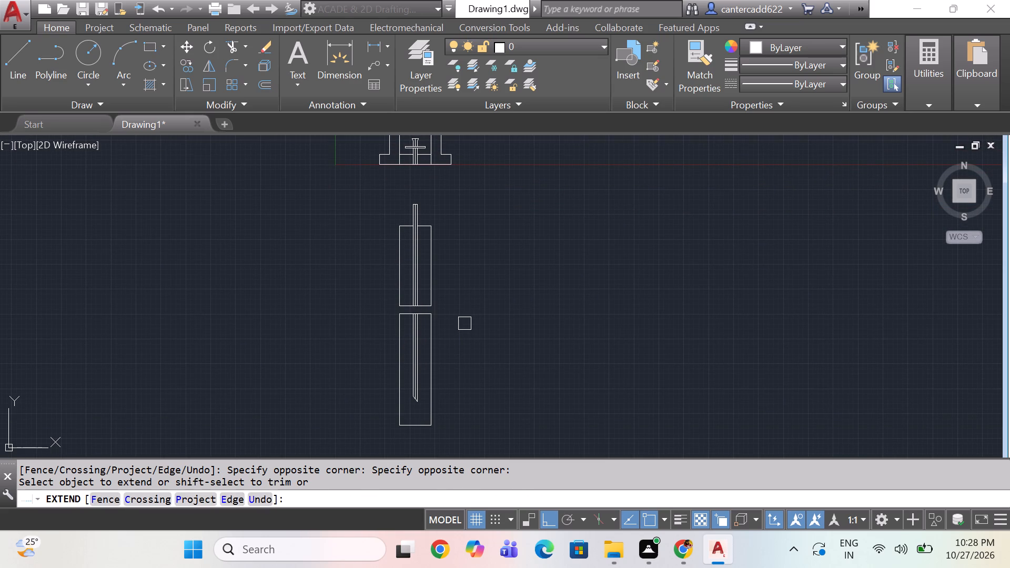
{"action": "key", "text": "space"}
Stretch the narrow top end of the lower shaft 100 downward.
{"action": "scroll", "coordinate": [415, 166], "scroll_direction": "up", "scroll_amount": 2}
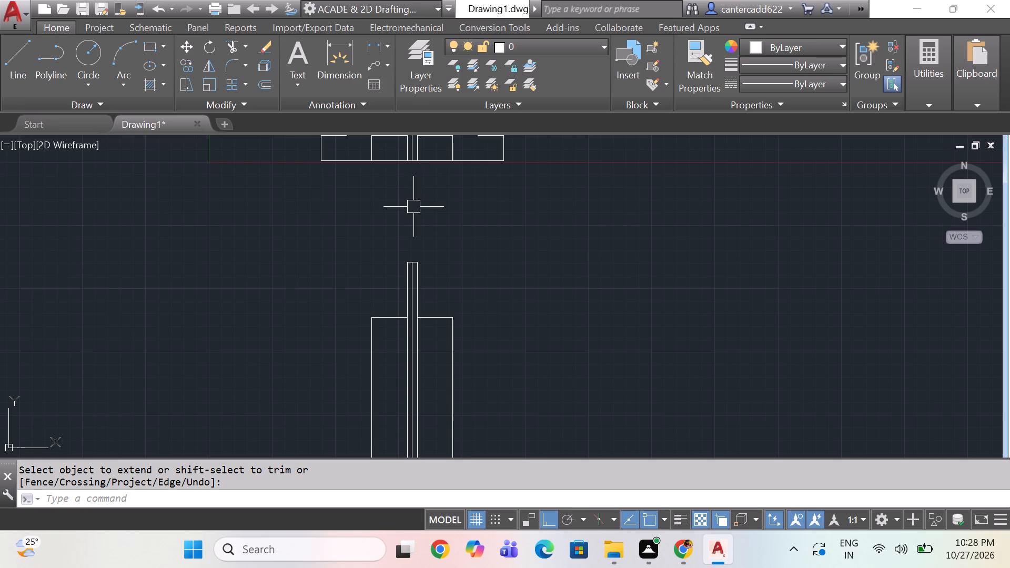
{"action": "type", "text": "s"}
{"action": "key", "text": "space"}
{"action": "left_click", "coordinate": [427, 232]}
{"action": "left_click", "coordinate": [367, 277]}
{"action": "key", "text": "space"}
{"action": "left_click", "coordinate": [500, 224]}
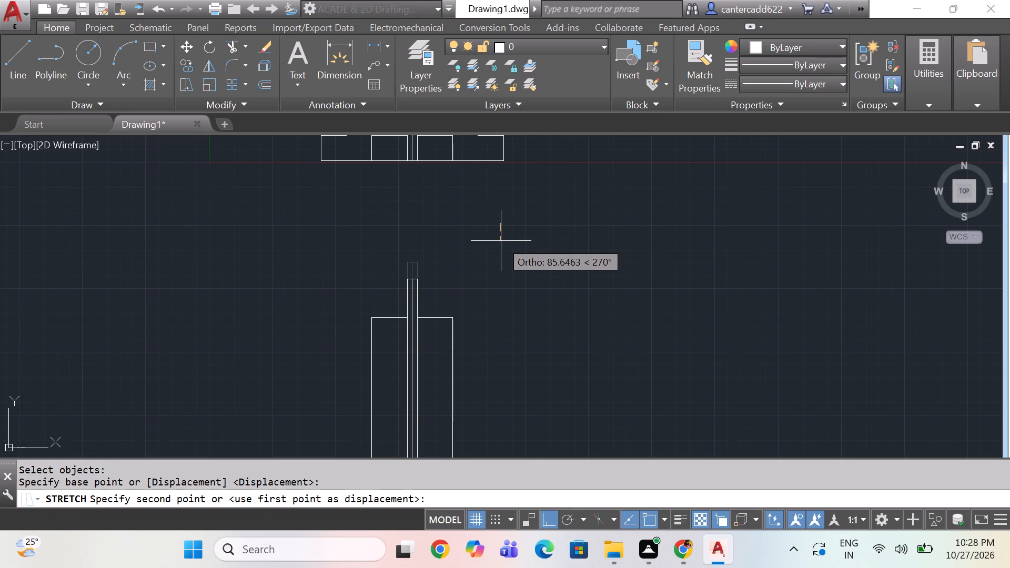
{"action": "key", "text": "1"}
{"action": "type", "text": "00"}
{"action": "key", "text": "space"}
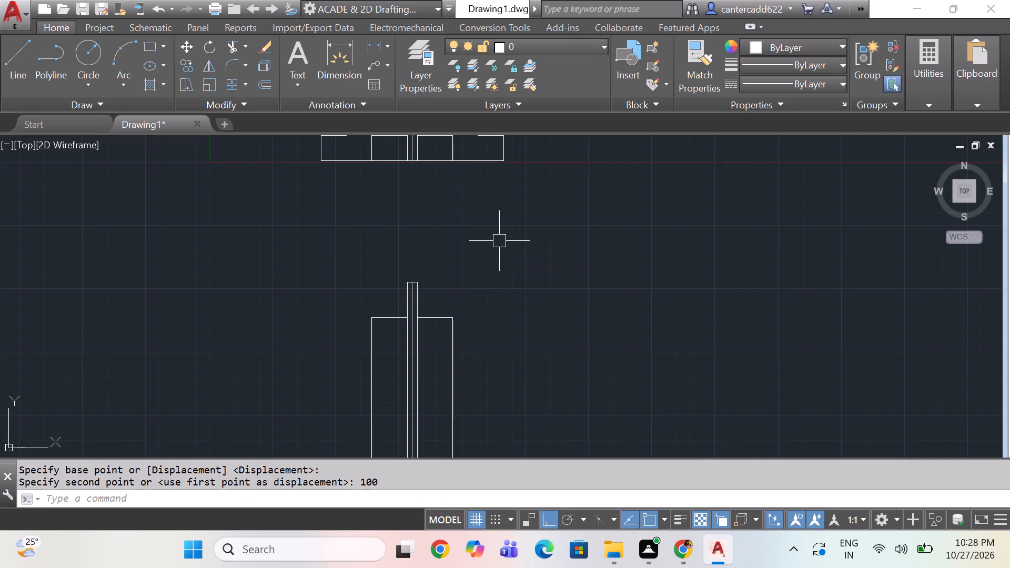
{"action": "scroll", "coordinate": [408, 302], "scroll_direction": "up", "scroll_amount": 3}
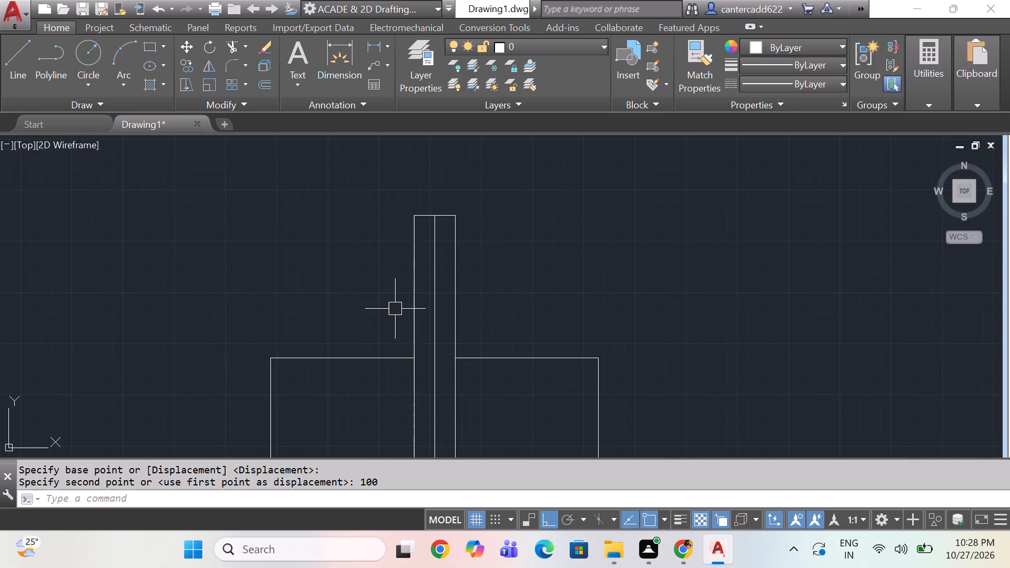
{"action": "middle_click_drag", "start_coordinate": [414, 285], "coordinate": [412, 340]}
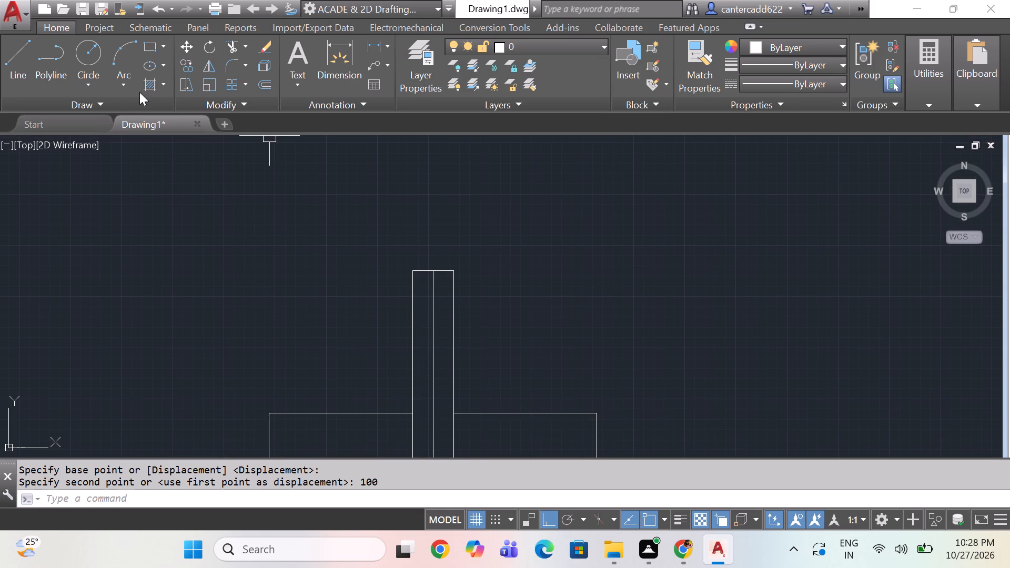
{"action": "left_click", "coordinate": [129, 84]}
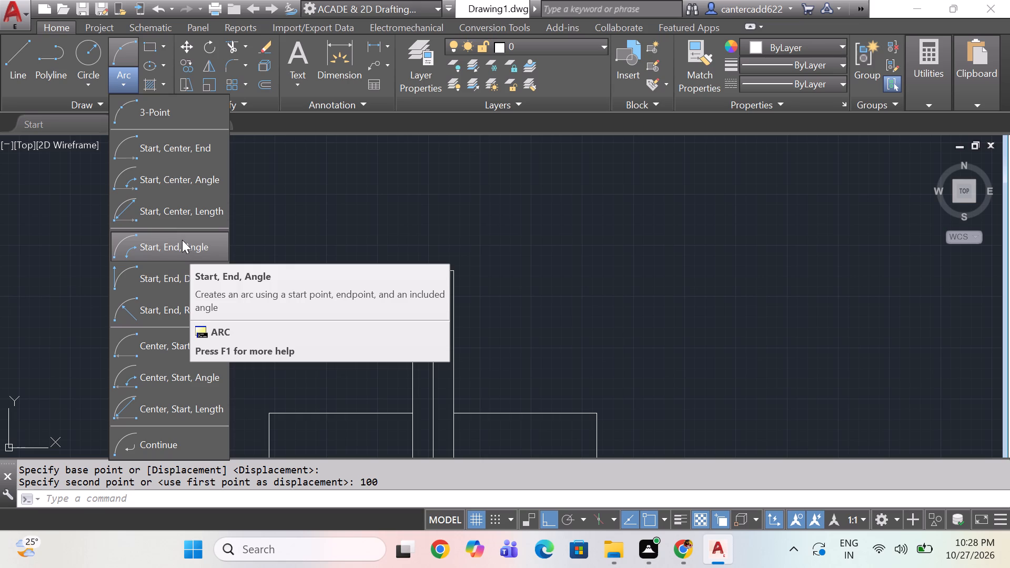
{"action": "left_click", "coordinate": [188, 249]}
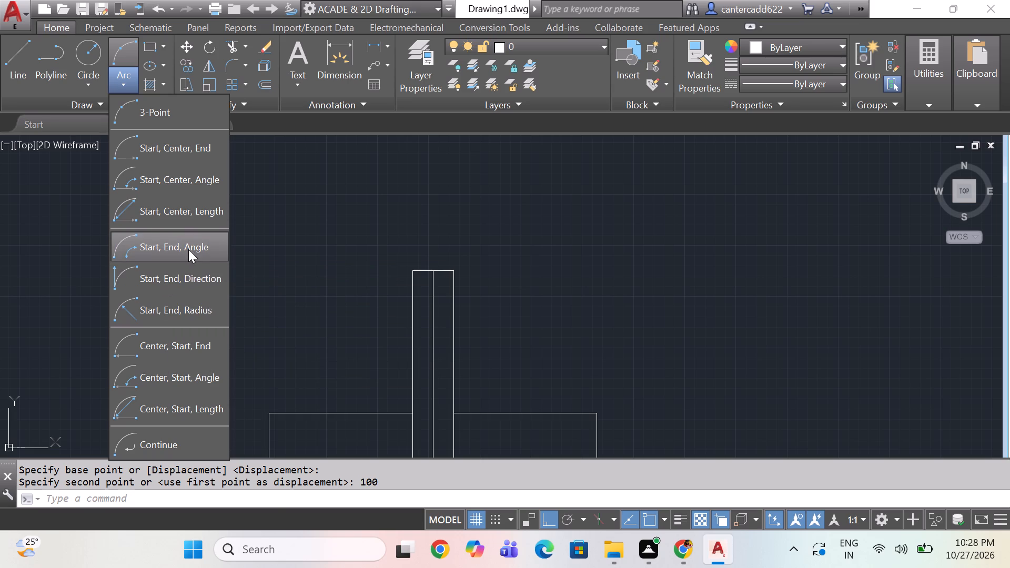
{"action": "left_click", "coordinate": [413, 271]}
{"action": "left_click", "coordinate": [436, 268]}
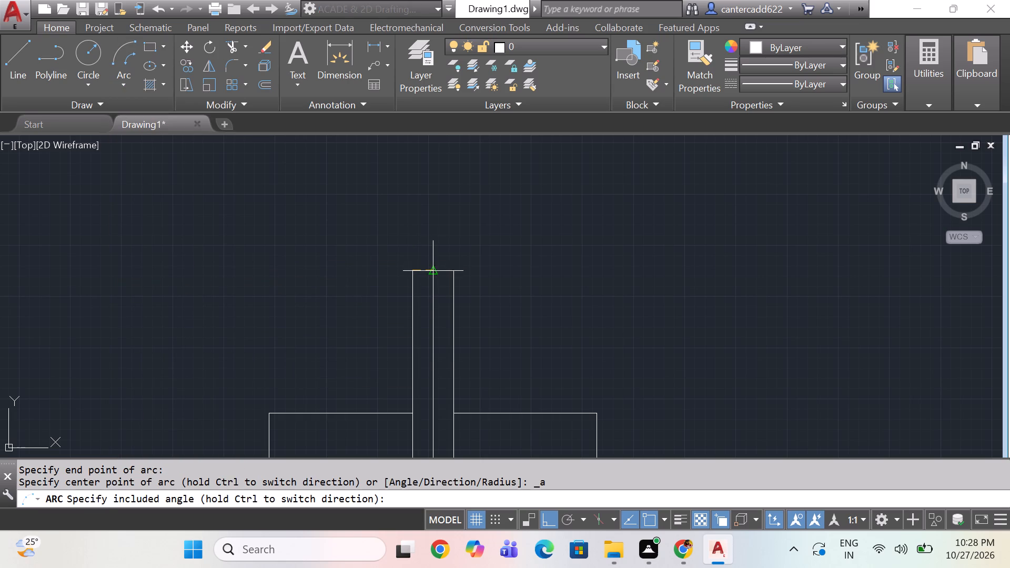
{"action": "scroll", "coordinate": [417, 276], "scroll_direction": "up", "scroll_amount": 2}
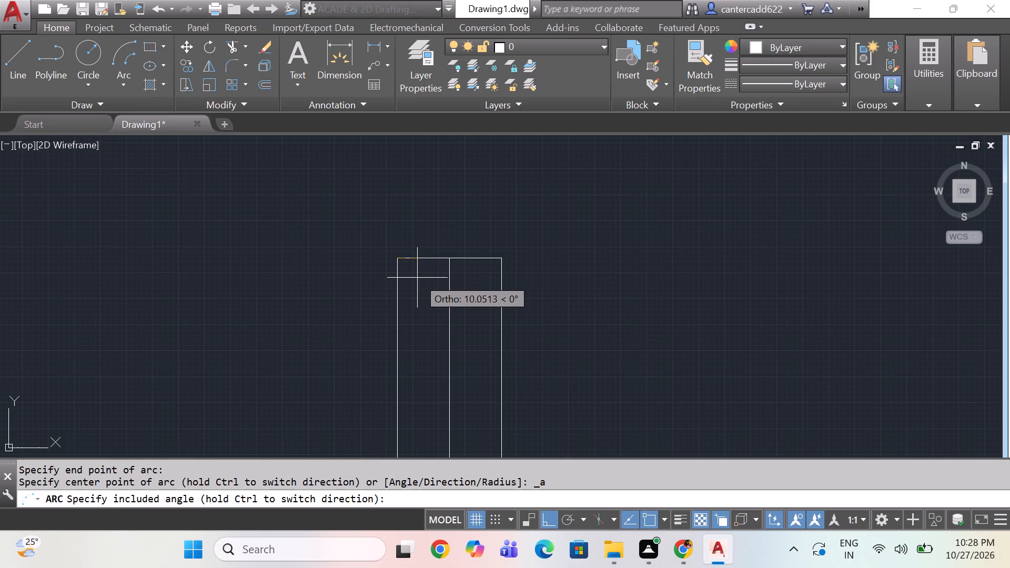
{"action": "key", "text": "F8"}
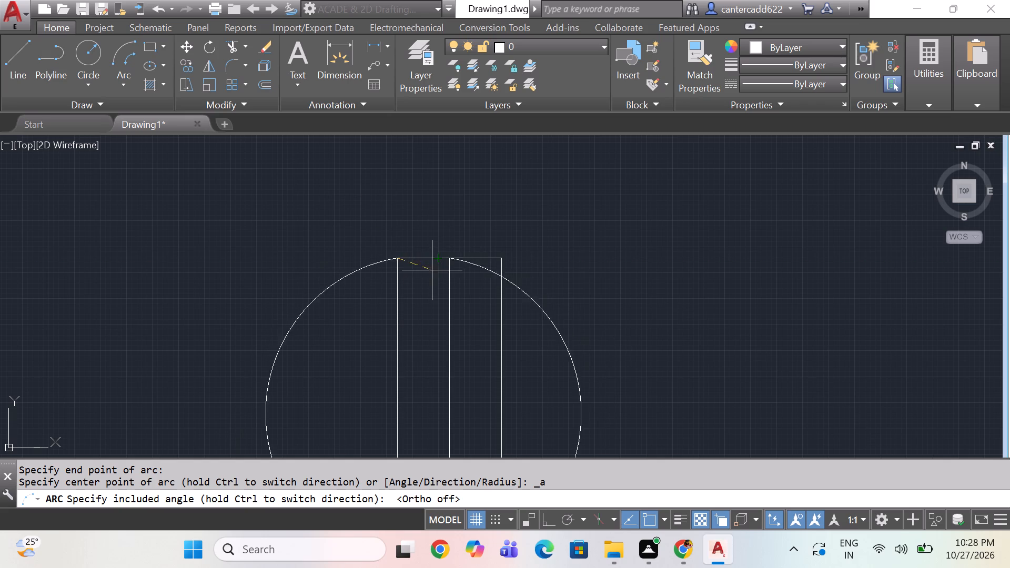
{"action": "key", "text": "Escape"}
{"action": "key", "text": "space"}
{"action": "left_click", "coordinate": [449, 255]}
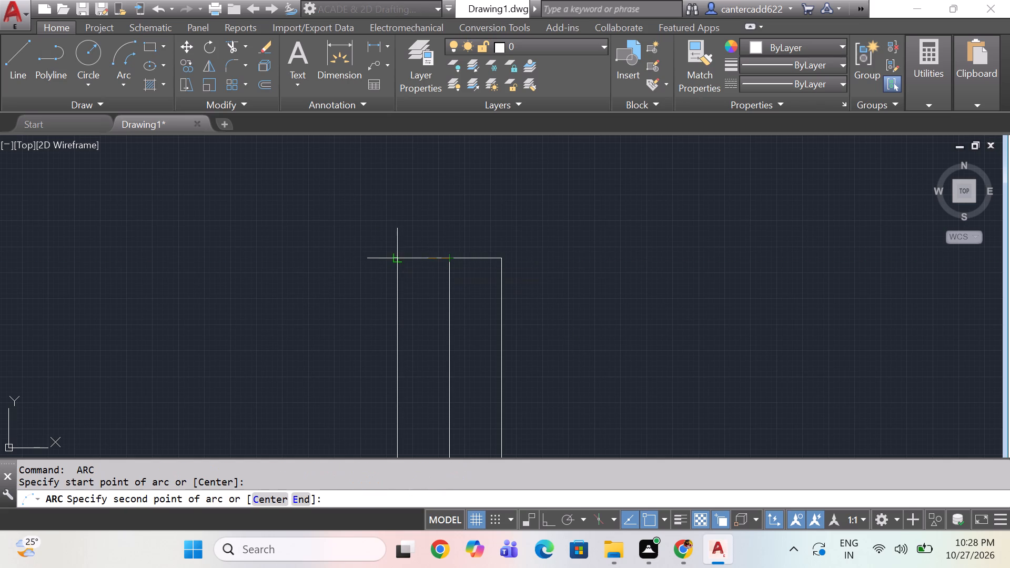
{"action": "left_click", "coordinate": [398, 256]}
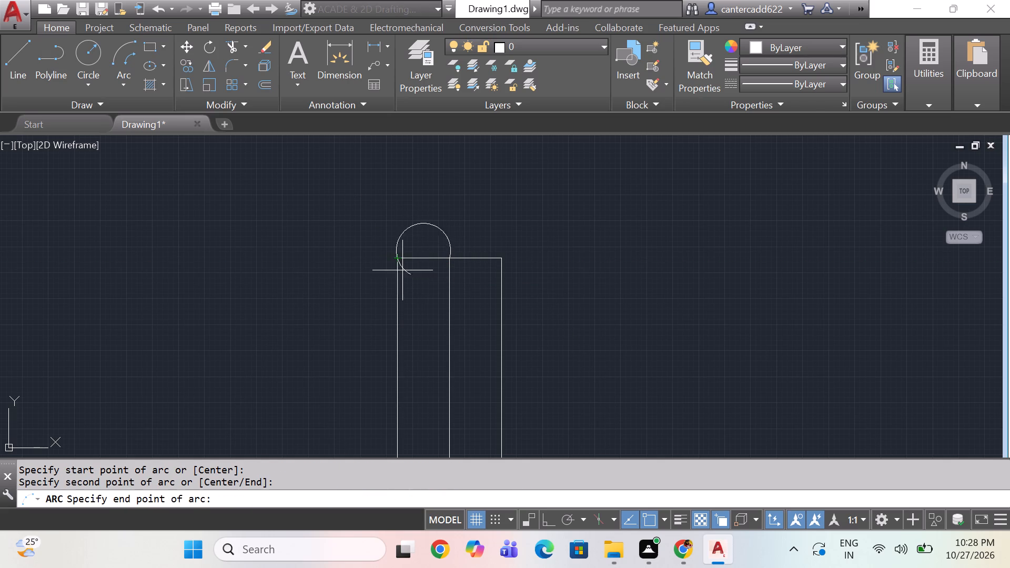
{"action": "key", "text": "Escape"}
Draw an upward-bulging start-end-angle arc from the midpoint of the lower shaft's narrow top edge to its left corner.
{"action": "left_click_drag", "start_coordinate": [128, 52], "coordinate": [133, 55]}
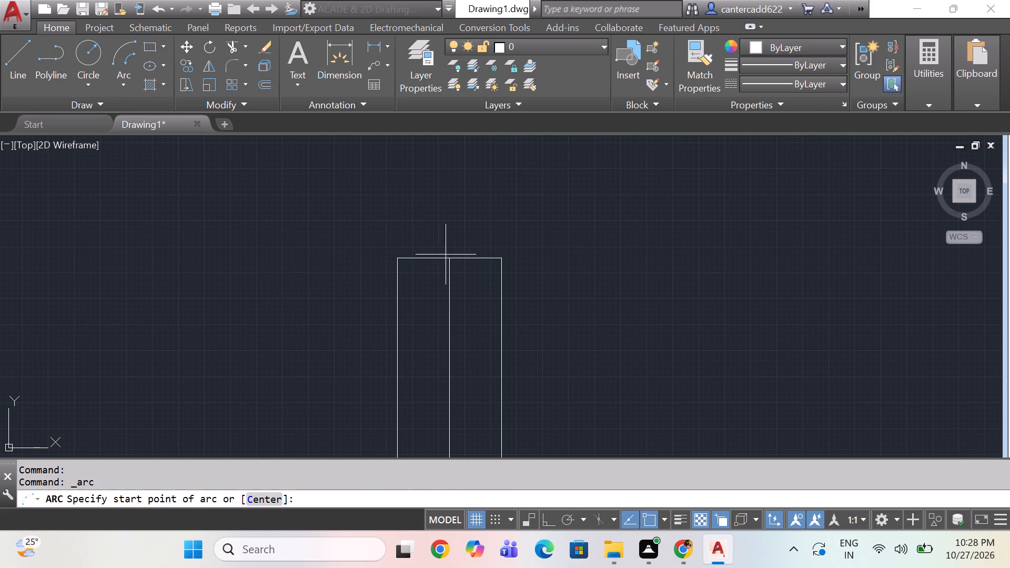
{"action": "left_click", "coordinate": [447, 258]}
{"action": "left_click", "coordinate": [400, 258]}
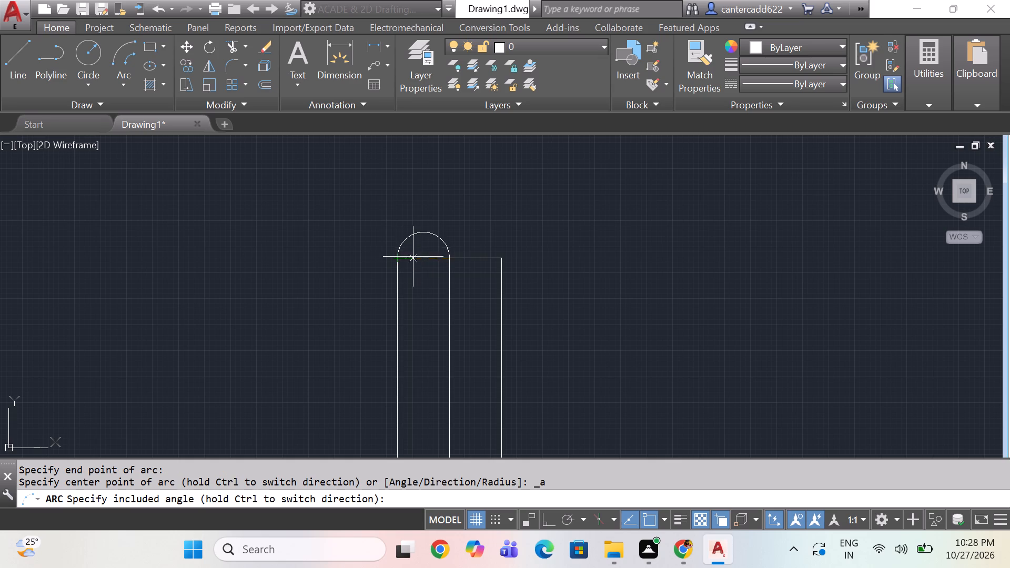
{"action": "left_click", "coordinate": [431, 229]}
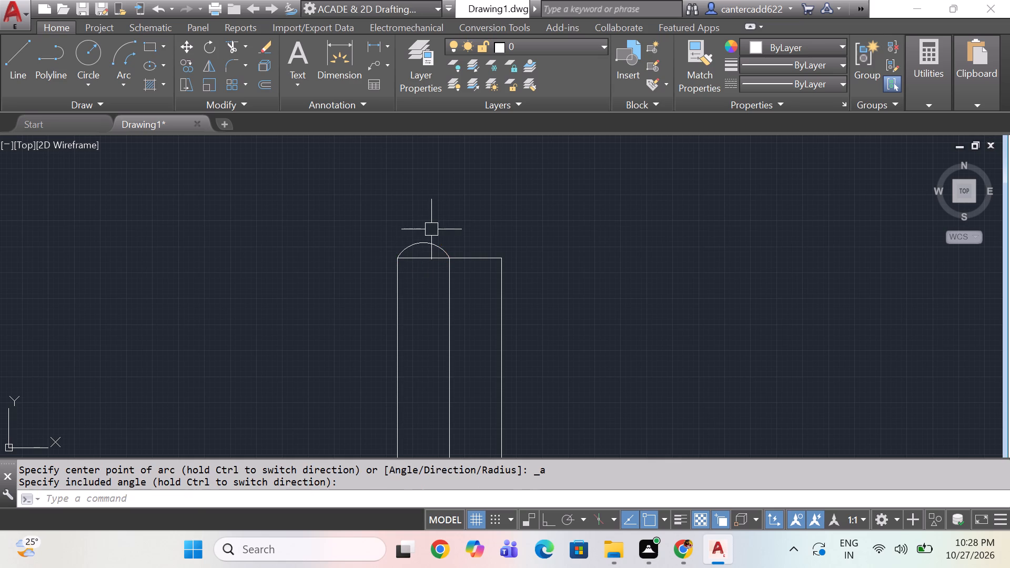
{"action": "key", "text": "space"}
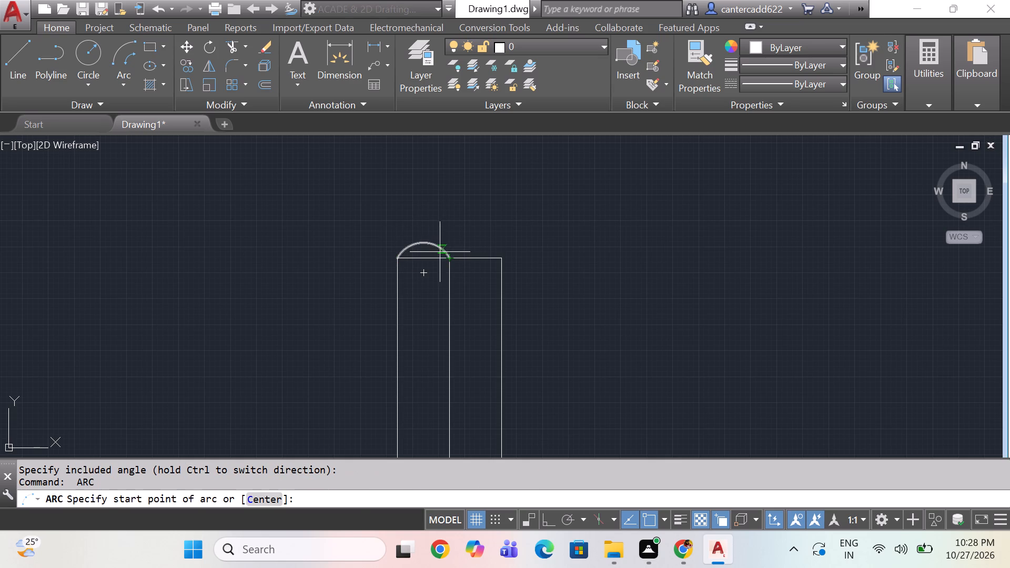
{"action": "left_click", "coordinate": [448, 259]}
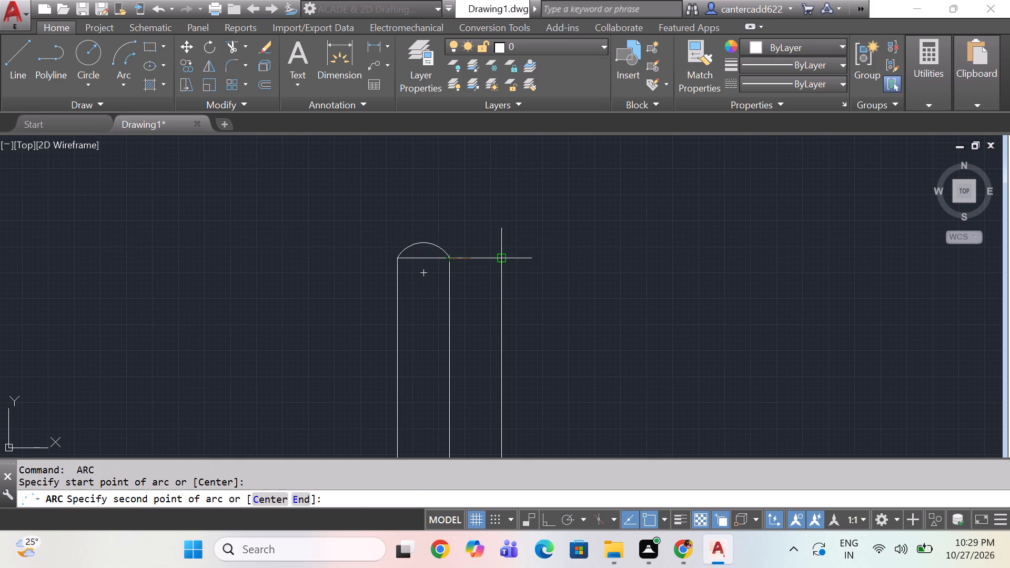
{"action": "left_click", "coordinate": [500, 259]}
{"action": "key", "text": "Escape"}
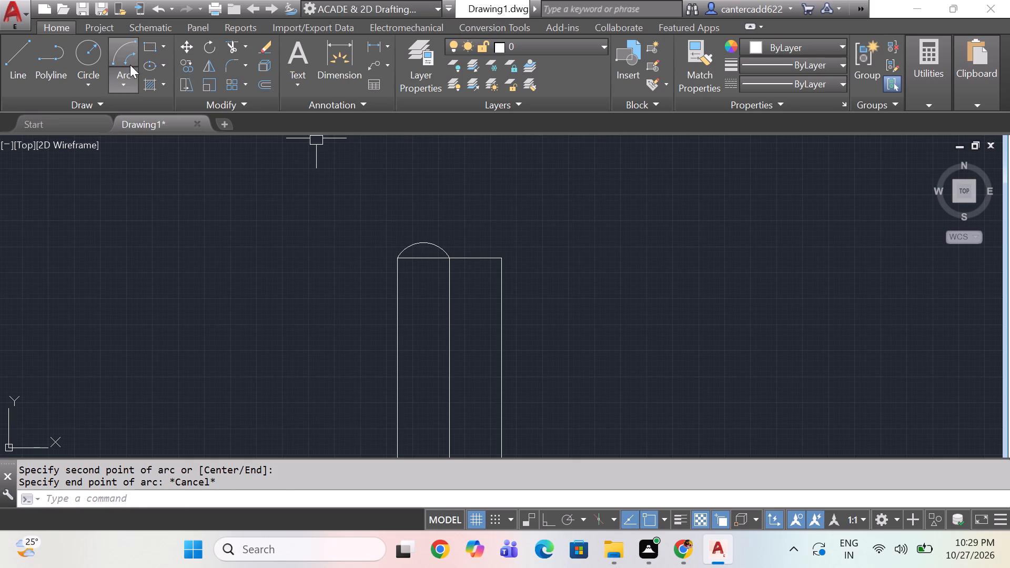
Draw a downward-sagging start-end-angle arc from the midpoint of the narrow top edge to its right corner.
{"action": "left_click", "coordinate": [129, 64]}
{"action": "left_click_drag", "start_coordinate": [451, 256], "coordinate": [457, 257]}
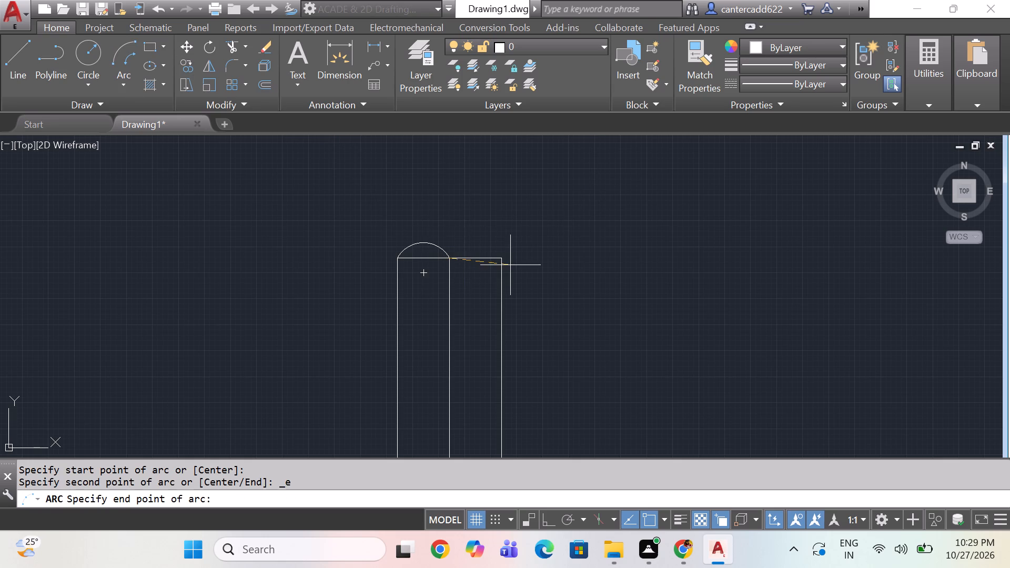
{"action": "left_click", "coordinate": [500, 258]}
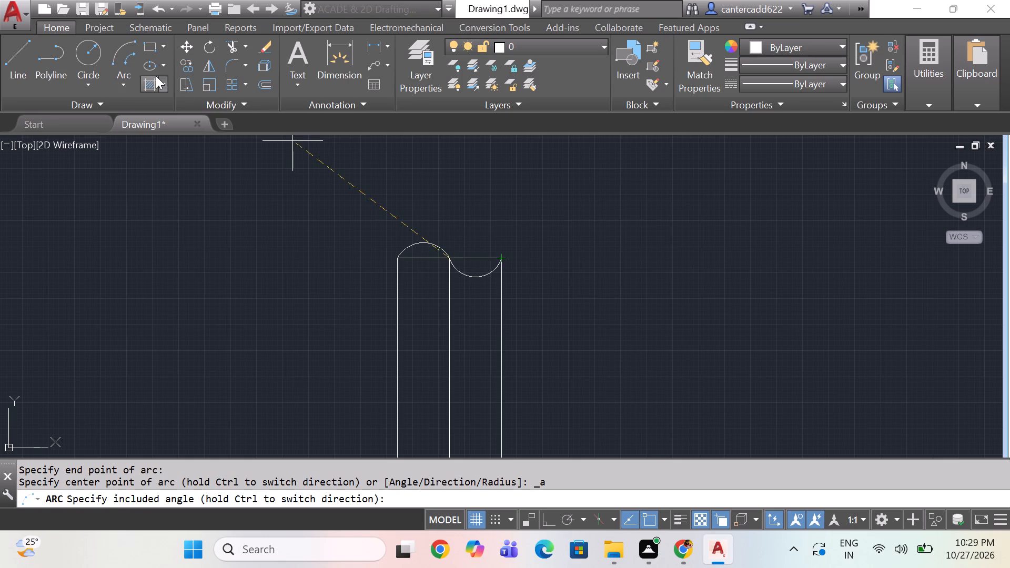
{"action": "left_click", "coordinate": [437, 210]}
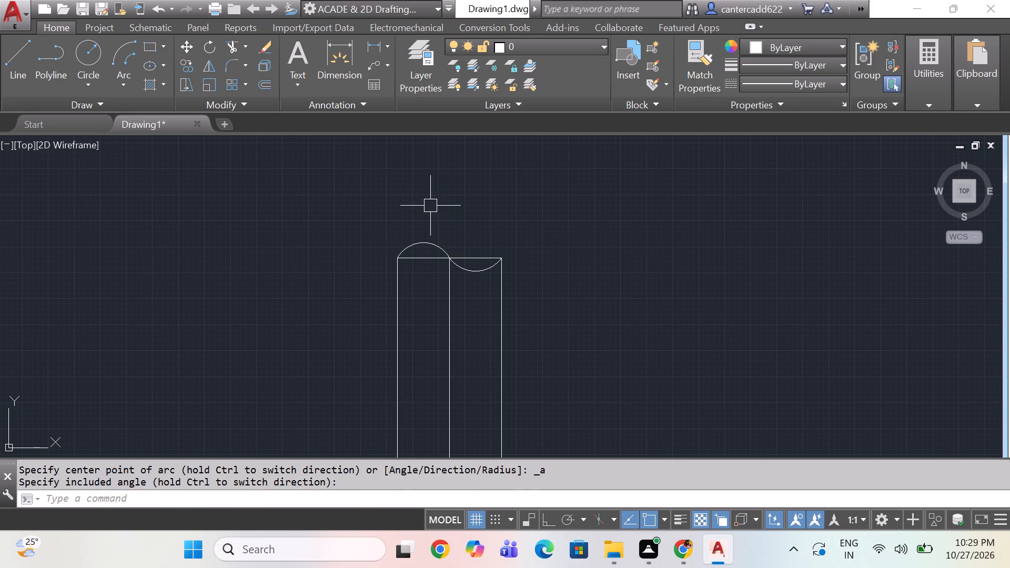
Trim away the straight right half of the narrow top edge above the downward-sagging arc.
{"action": "key", "text": "Escape"}
{"action": "type", "text": "tr"}
{"action": "key", "text": "space"}
{"action": "key", "text": "space"}
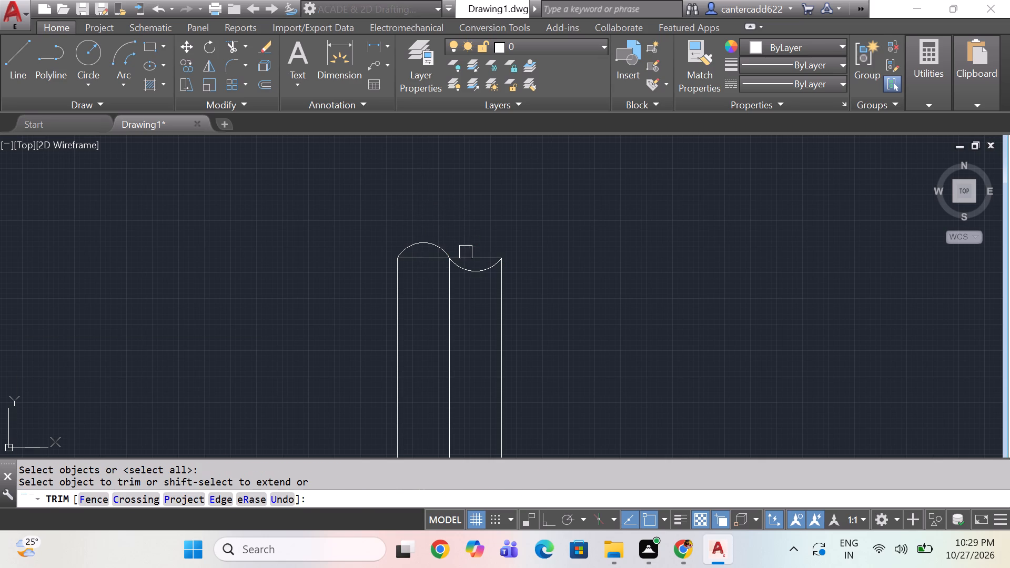
{"action": "left_click", "coordinate": [466, 252]}
{"action": "left_click", "coordinate": [478, 260]}
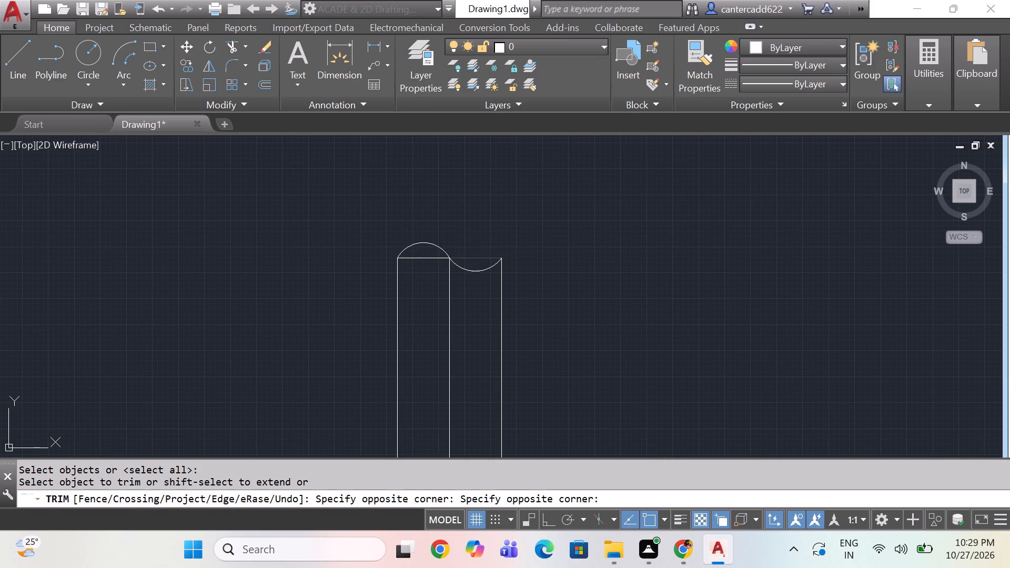
{"action": "scroll", "coordinate": [499, 245], "scroll_direction": "down", "scroll_amount": 4}
{"action": "middle_click_drag", "start_coordinate": [559, 319], "coordinate": [501, 217]}
{"action": "scroll", "coordinate": [500, 220], "scroll_direction": "down", "scroll_amount": 1}
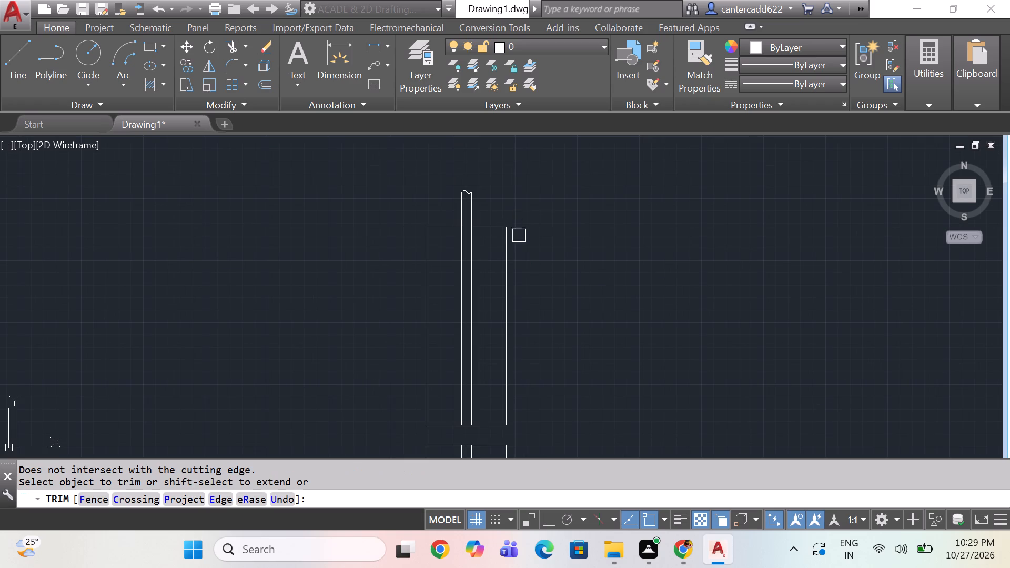
{"action": "key", "text": "space"}
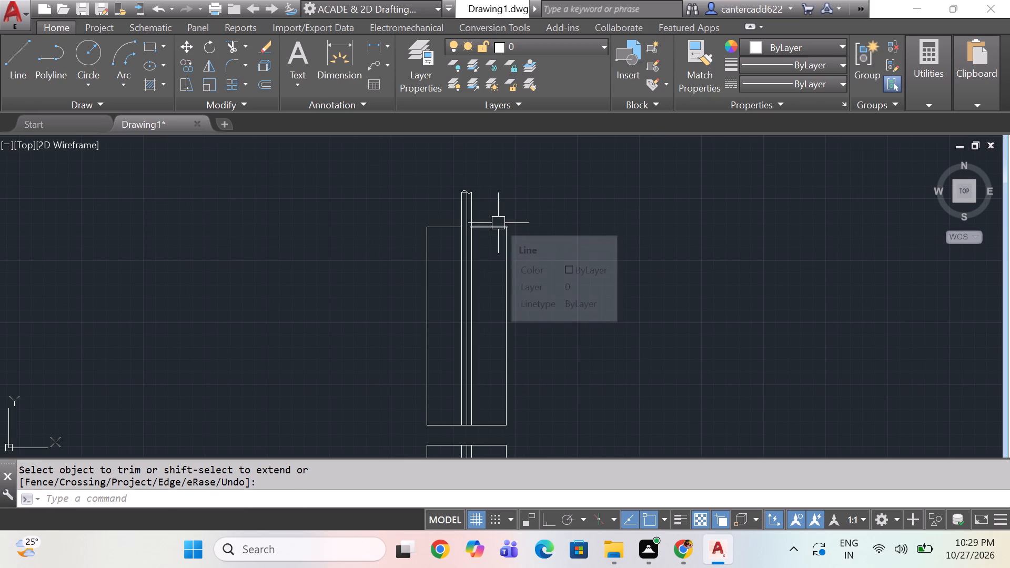
Start a hatch and look through the gallery of available hatch patterns.
{"action": "type", "text": "h"}
{"action": "key", "text": "space"}
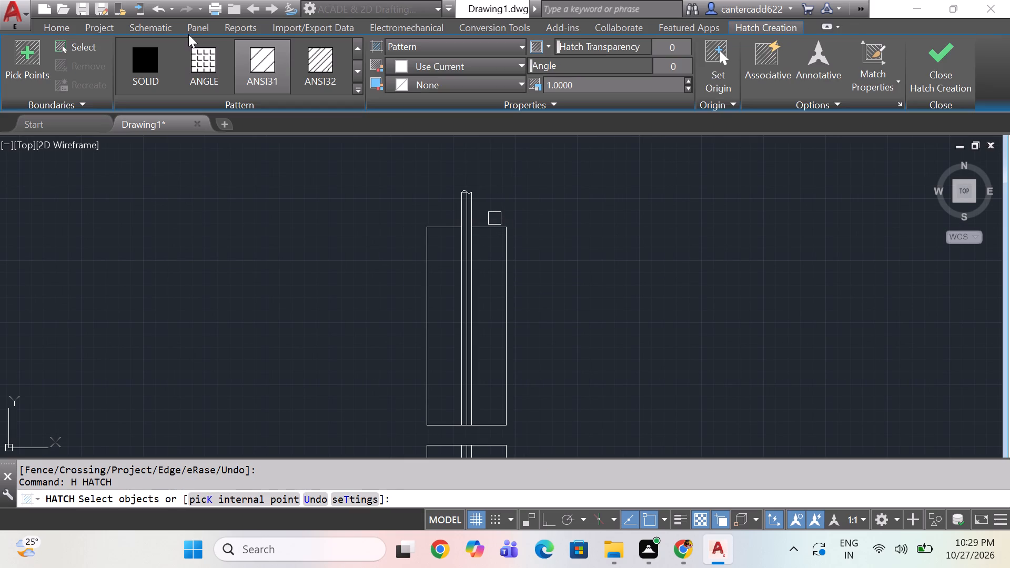
{"action": "left_click", "coordinate": [361, 85]}
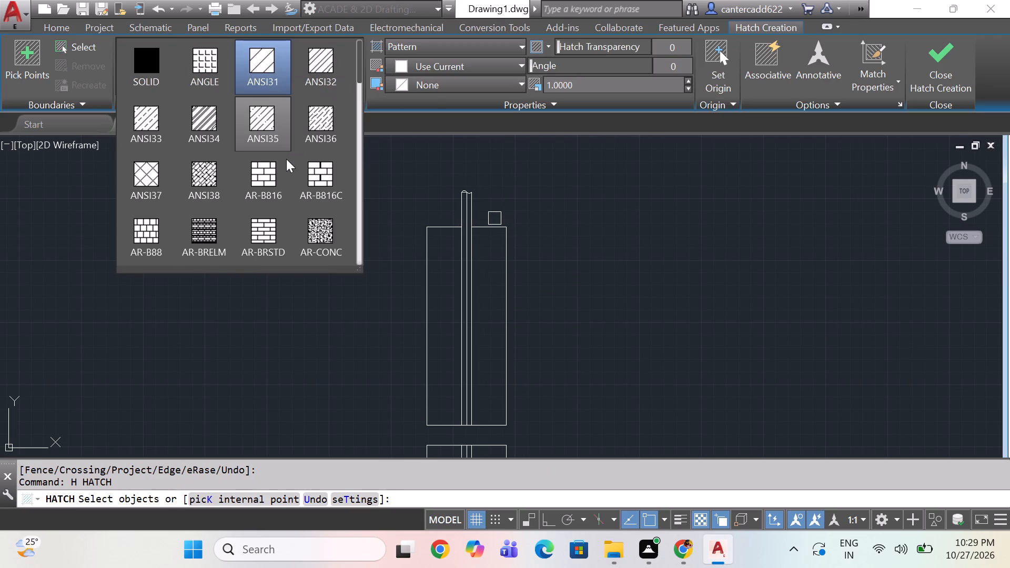
{"action": "scroll", "coordinate": [285, 160], "scroll_direction": "down", "scroll_amount": 3}
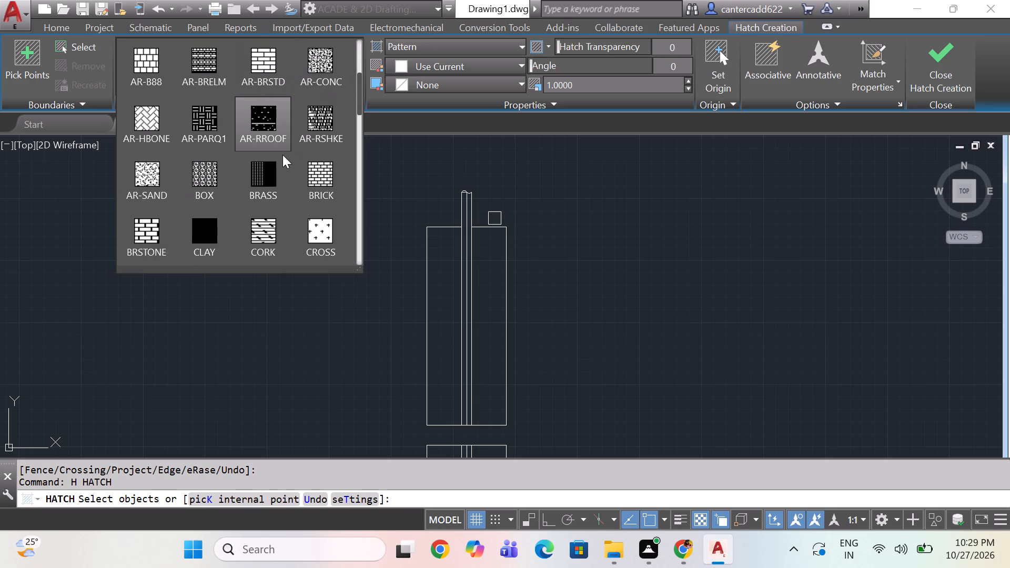
{"action": "scroll", "coordinate": [281, 154], "scroll_direction": "down", "scroll_amount": 2}
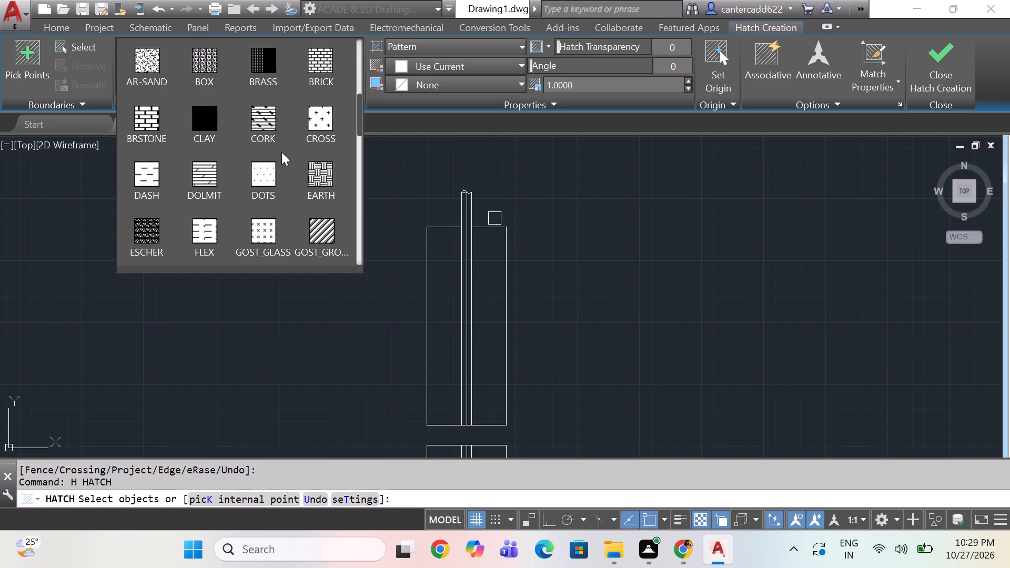
{"action": "scroll", "coordinate": [281, 152], "scroll_direction": "down", "scroll_amount": 7}
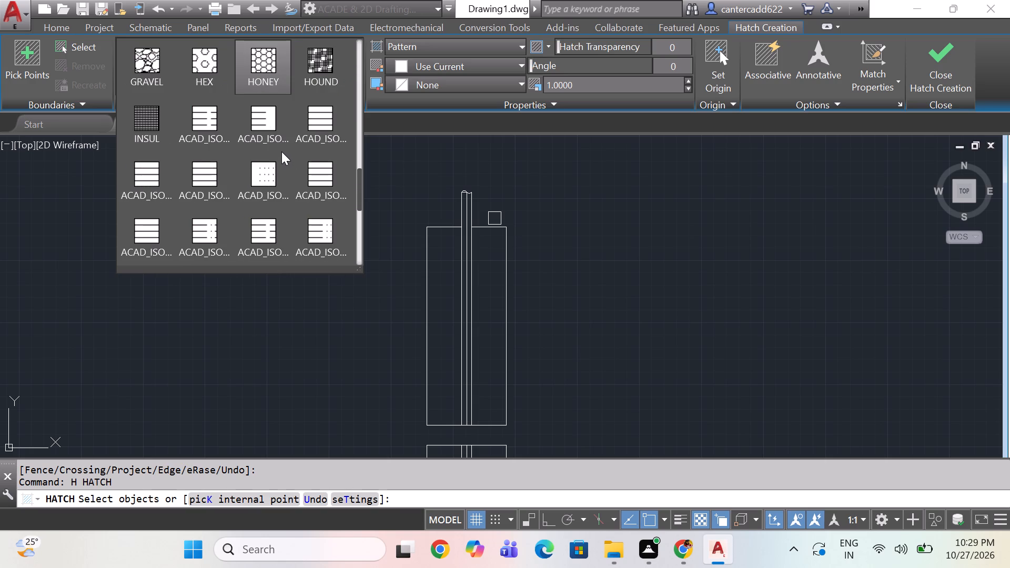
{"action": "scroll", "coordinate": [281, 151], "scroll_direction": "down", "scroll_amount": 5}
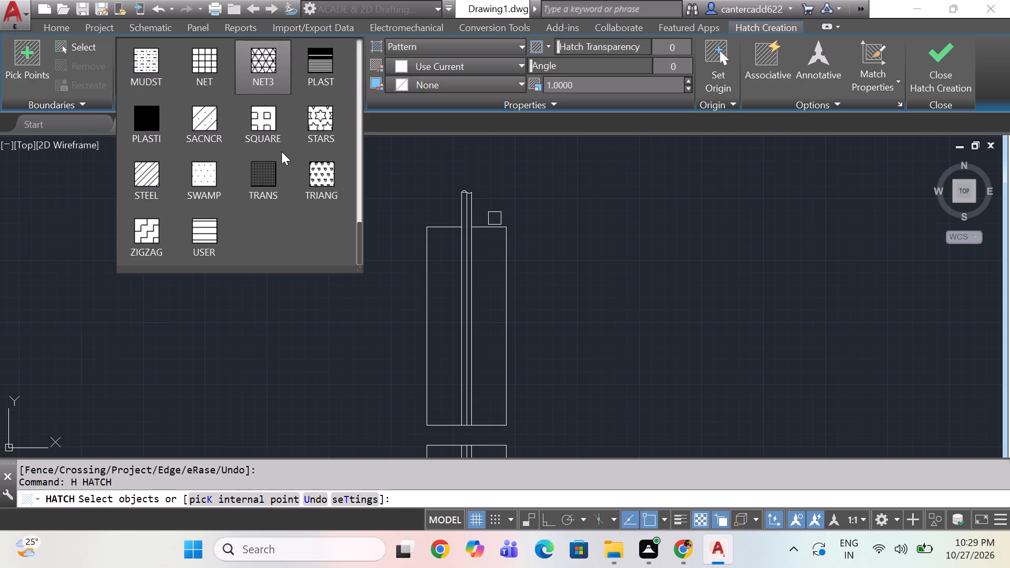
{"action": "scroll", "coordinate": [281, 151], "scroll_direction": "down", "scroll_amount": 2}
Set the hatch to the predefined AR-CONC pattern with a scale of 10.
{"action": "left_click", "coordinate": [362, 501]}
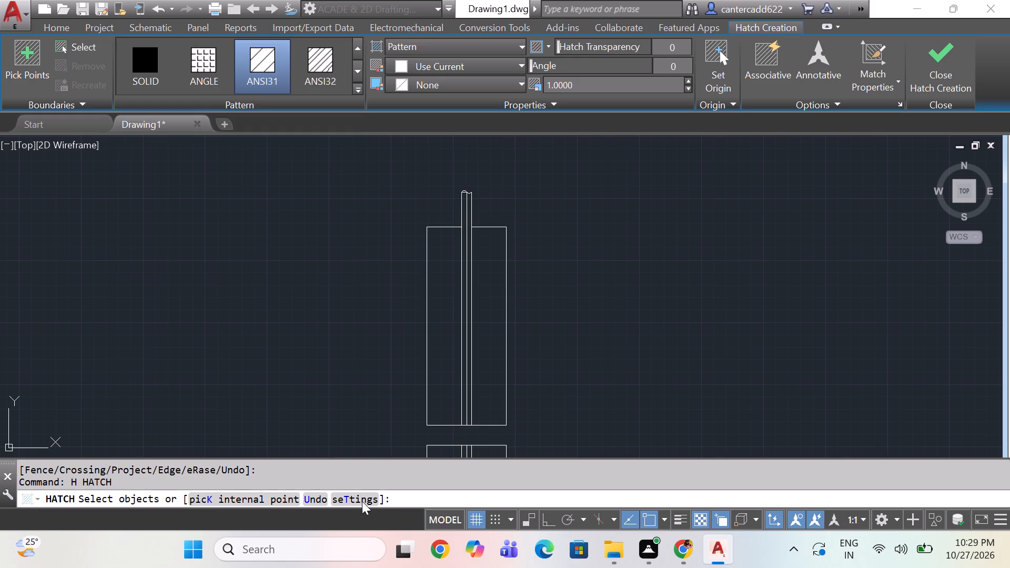
{"action": "left_click", "coordinate": [518, 161]}
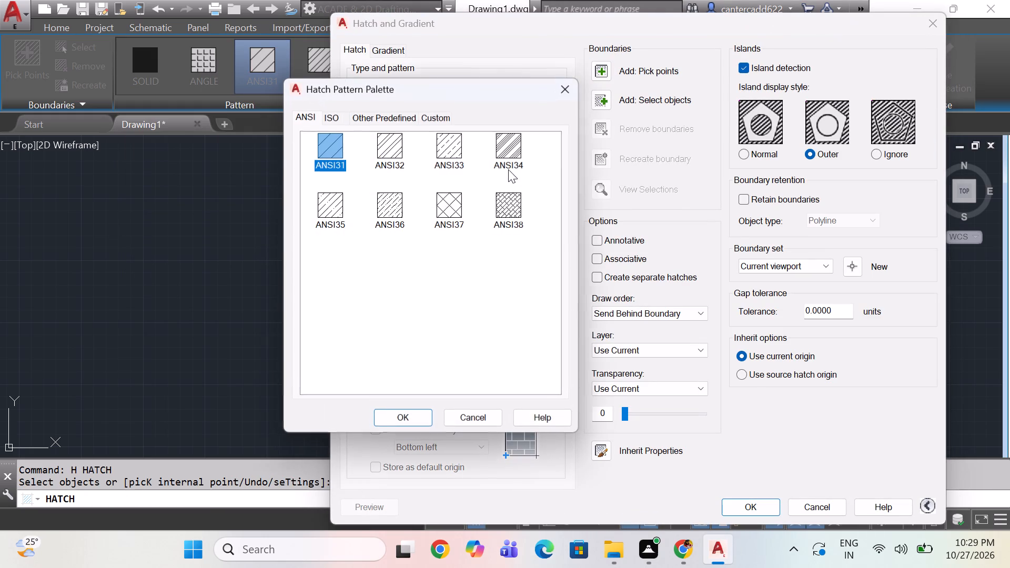
{"action": "left_click", "coordinate": [400, 115]}
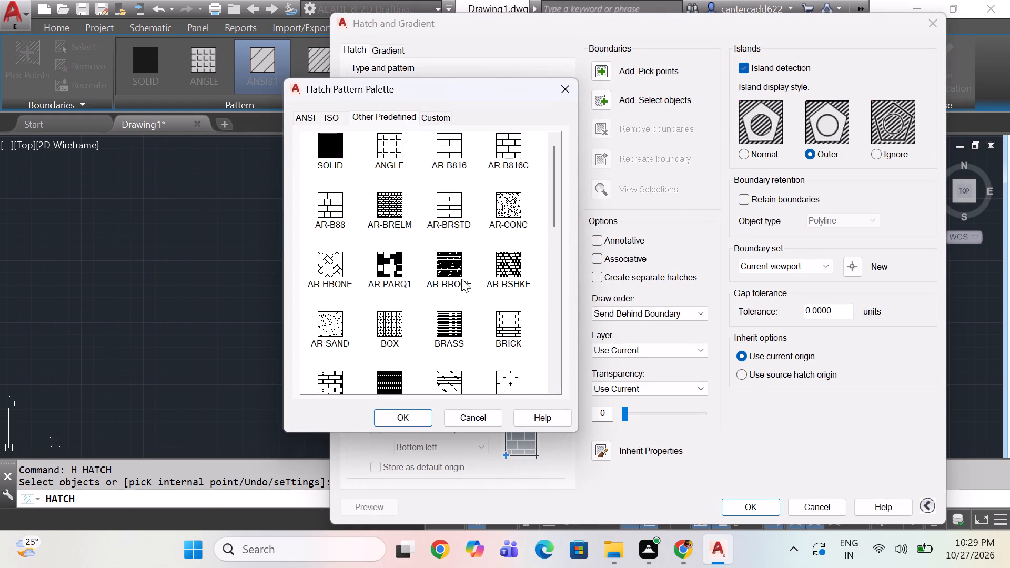
{"action": "double_click", "coordinate": [515, 200]}
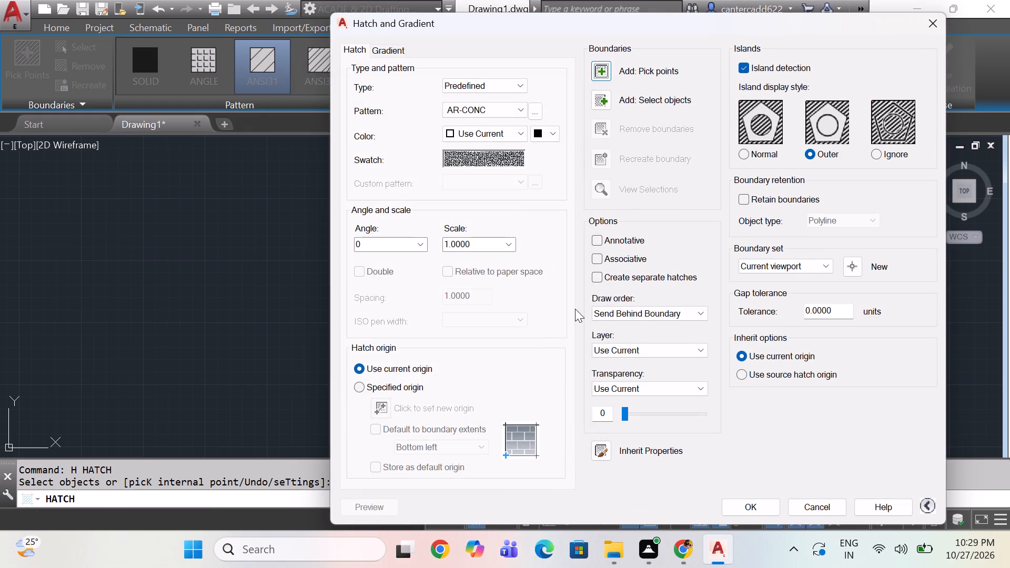
{"action": "left_click", "coordinate": [603, 69]}
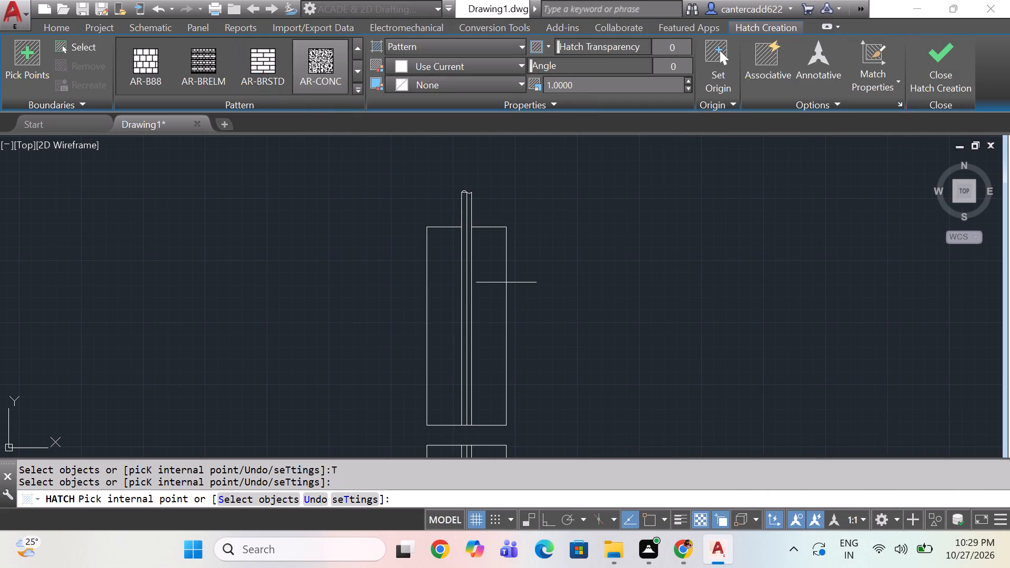
{"action": "left_click_drag", "start_coordinate": [594, 83], "coordinate": [520, 78]}
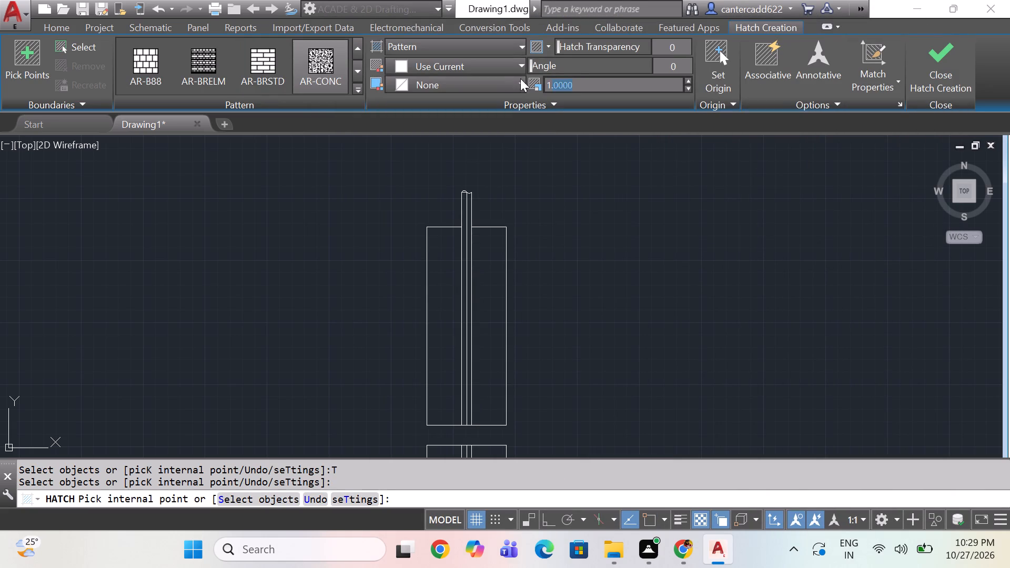
{"action": "left_click_drag", "start_coordinate": [520, 78], "coordinate": [502, 78]}
{"action": "type", "text": "10"}
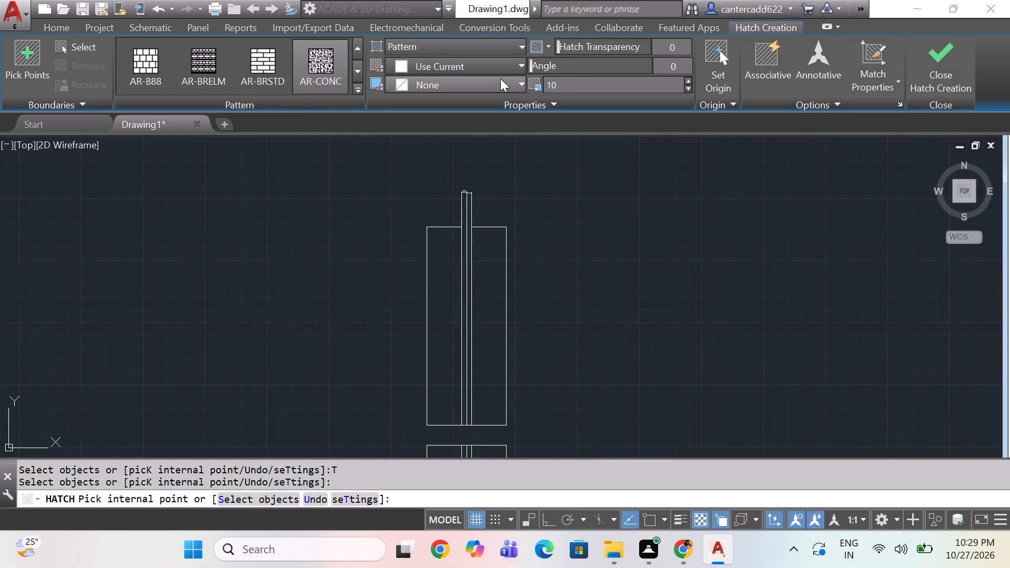
{"action": "key", "text": "space"}
{"action": "scroll", "coordinate": [497, 302], "scroll_direction": "down", "scroll_amount": 3}
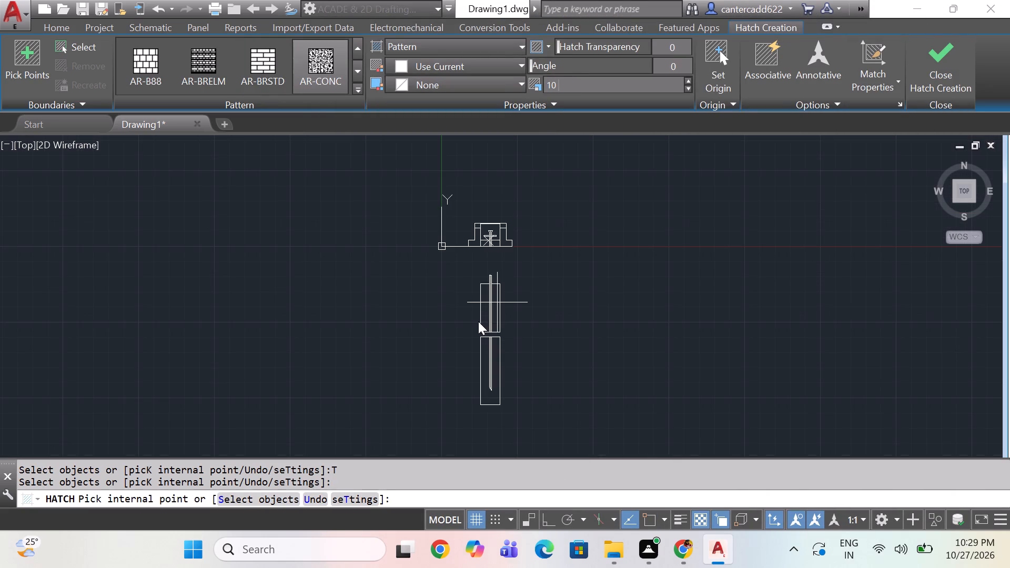
{"action": "scroll", "coordinate": [478, 321], "scroll_direction": "up", "scroll_amount": 3}
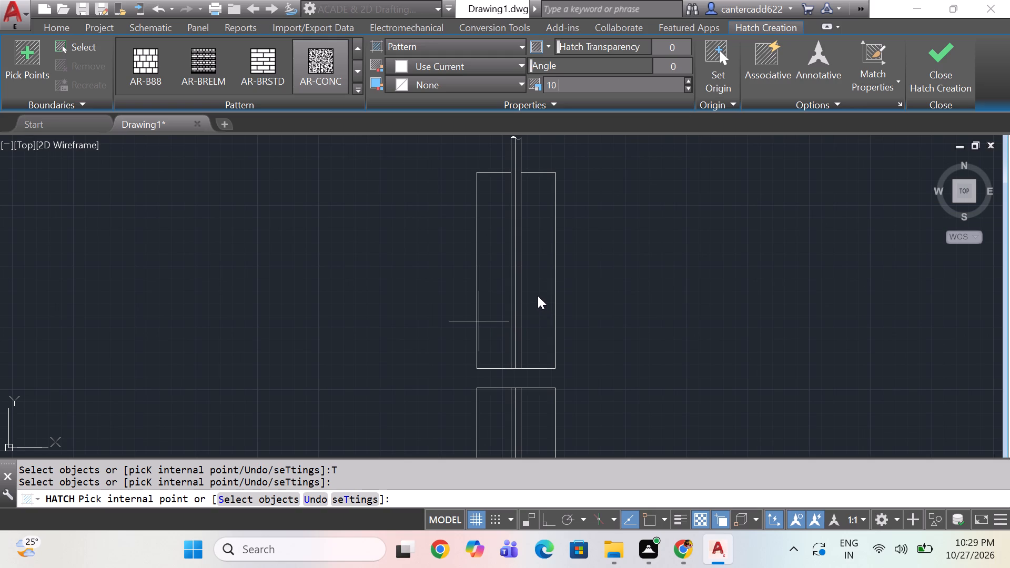
{"action": "key", "text": "Return"}
Hatch both sides of the shaft in the upper block and the area around it in the lower block with AR-CONC.
{"action": "left_click", "coordinate": [535, 266]}
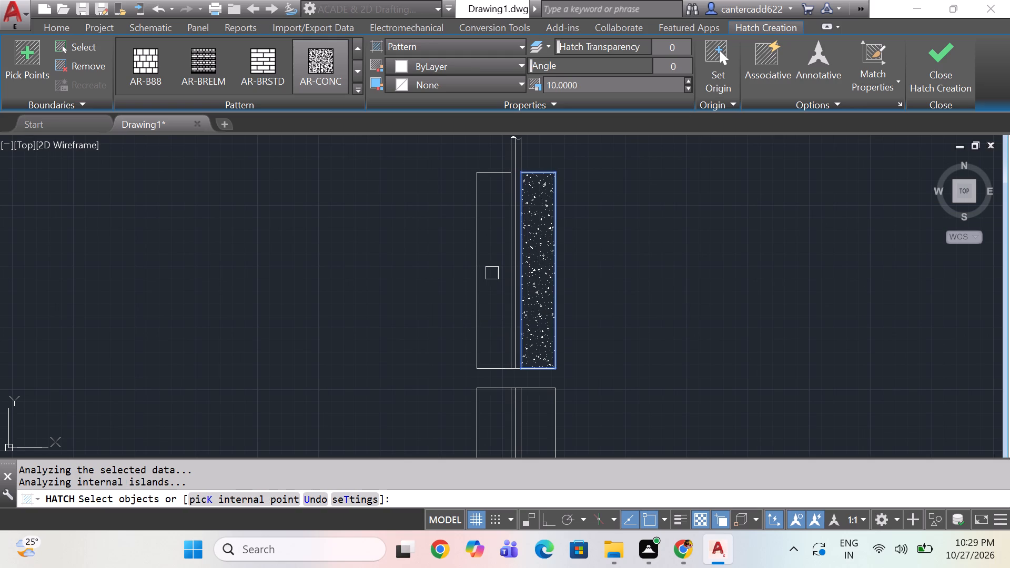
{"action": "left_click", "coordinate": [39, 73]}
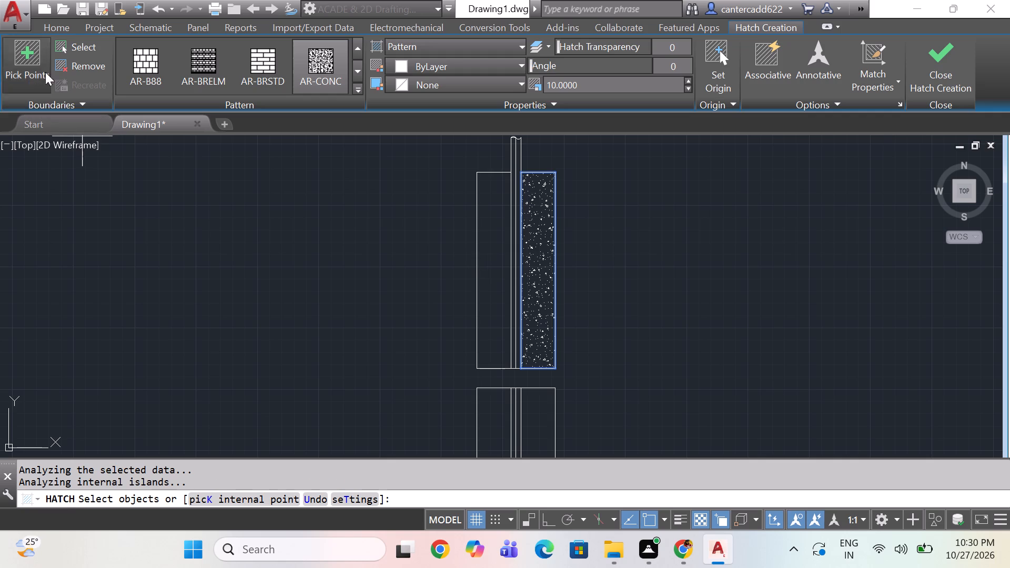
{"action": "left_click", "coordinate": [488, 301]}
{"action": "left_click", "coordinate": [500, 406]}
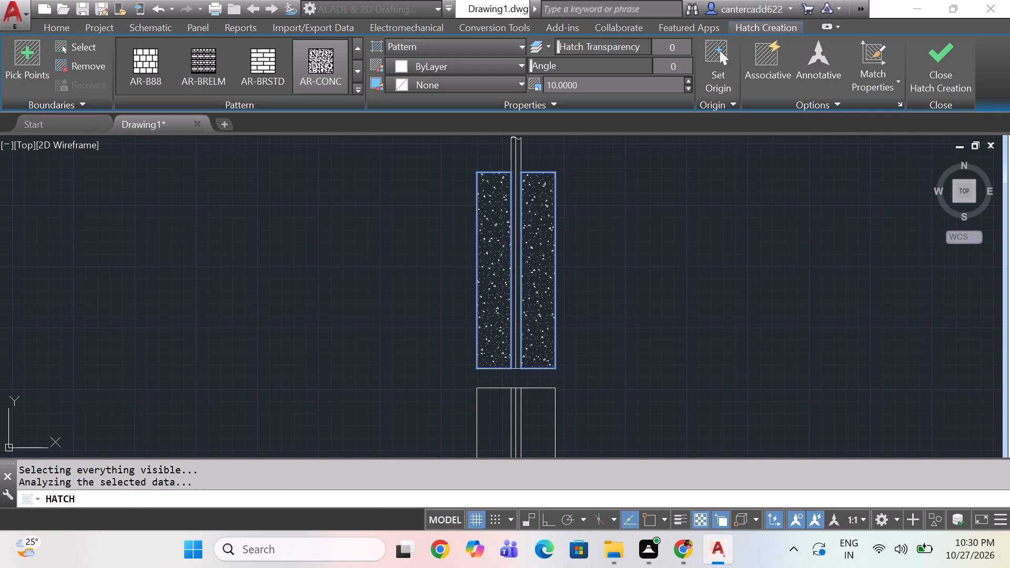
{"action": "key", "text": "space"}
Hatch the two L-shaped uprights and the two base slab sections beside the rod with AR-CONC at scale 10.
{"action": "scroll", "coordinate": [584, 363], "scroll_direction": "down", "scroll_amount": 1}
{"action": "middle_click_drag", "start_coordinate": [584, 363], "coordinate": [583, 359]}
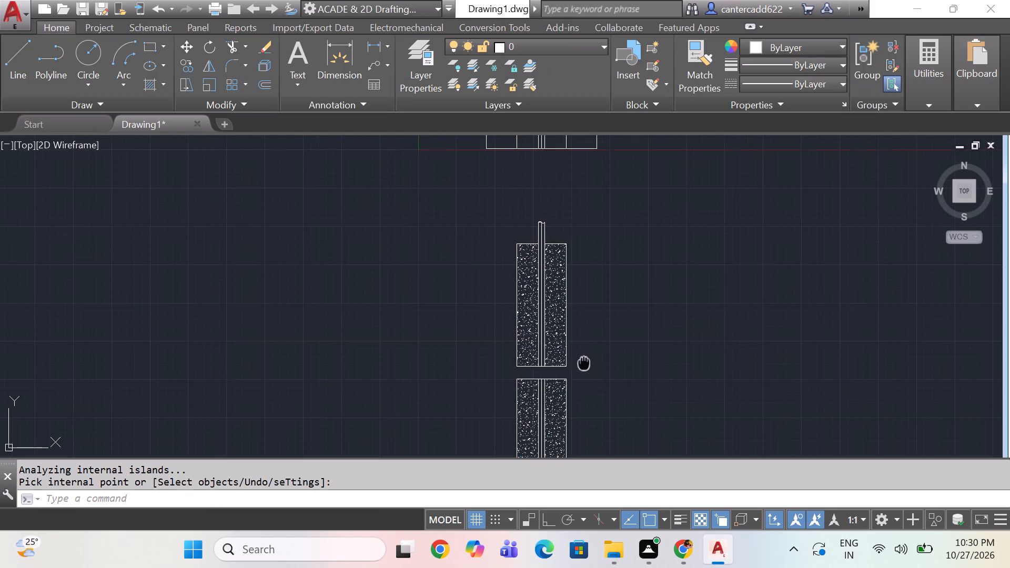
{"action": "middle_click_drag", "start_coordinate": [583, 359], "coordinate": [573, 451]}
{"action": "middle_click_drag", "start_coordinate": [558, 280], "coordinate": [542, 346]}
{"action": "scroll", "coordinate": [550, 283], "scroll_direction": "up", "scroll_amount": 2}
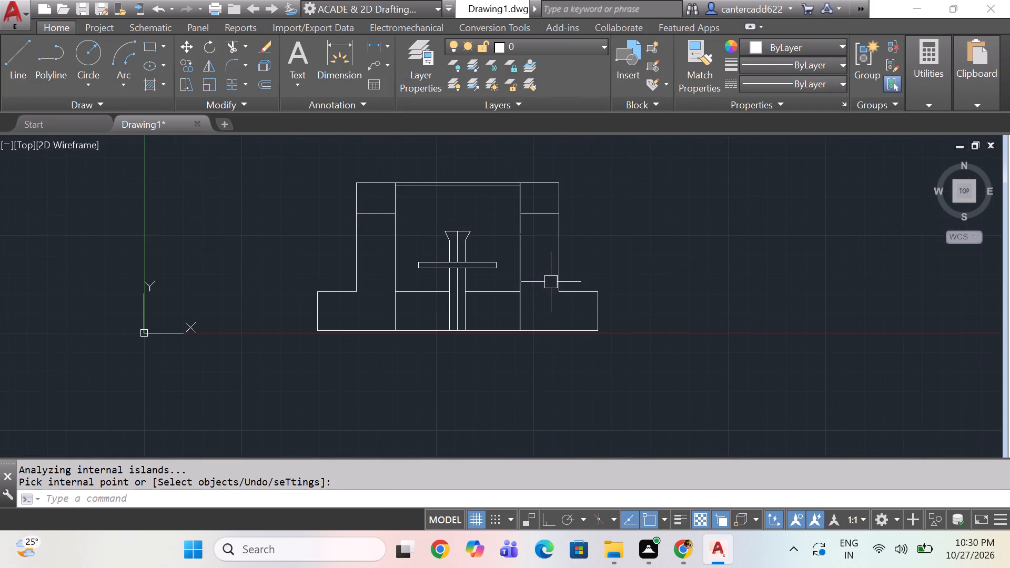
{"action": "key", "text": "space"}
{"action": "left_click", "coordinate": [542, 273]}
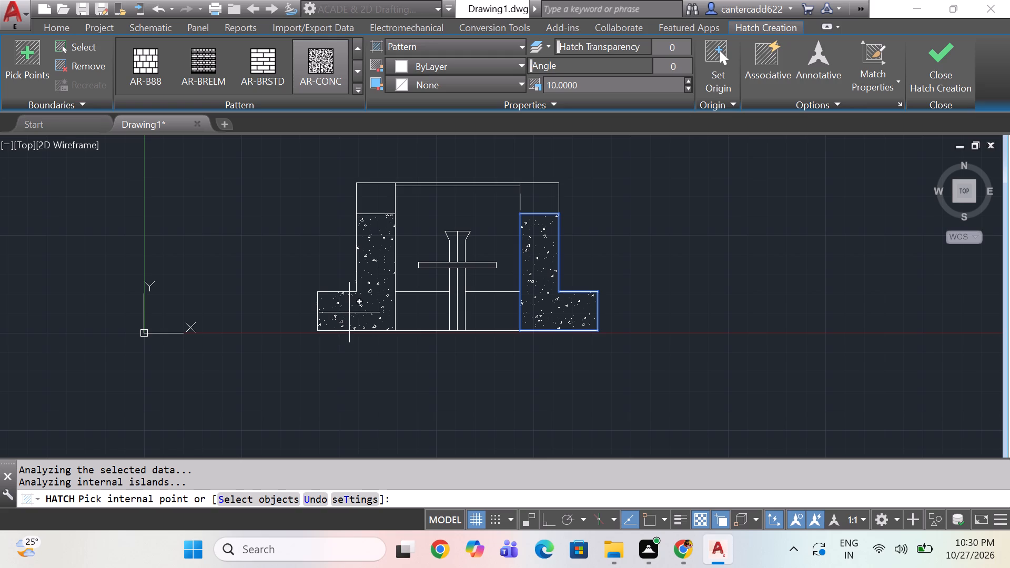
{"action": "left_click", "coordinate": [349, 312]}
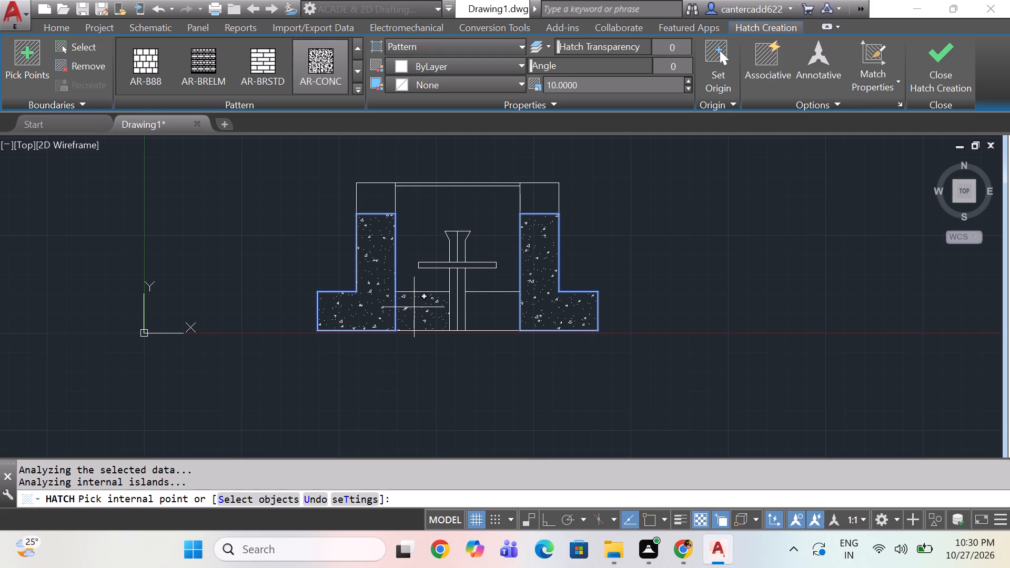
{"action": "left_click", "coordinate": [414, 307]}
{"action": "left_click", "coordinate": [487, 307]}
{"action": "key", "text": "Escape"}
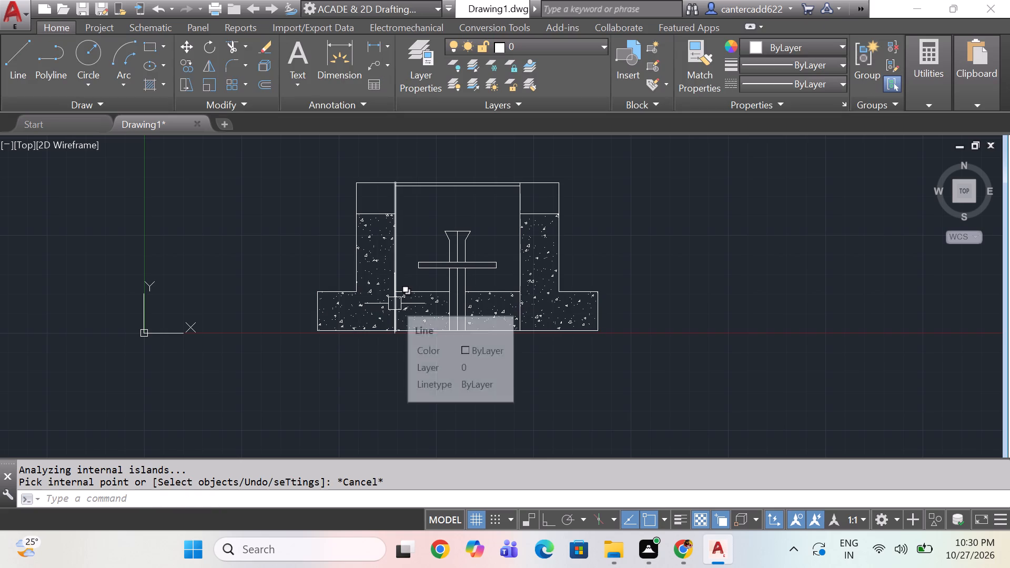
Trim away the two vertical line segments separating the uprights from the middle base slab.
{"action": "type", "text": "tr"}
{"action": "key", "text": "space"}
{"action": "key", "text": "space"}
{"action": "left_click", "coordinate": [392, 306]}
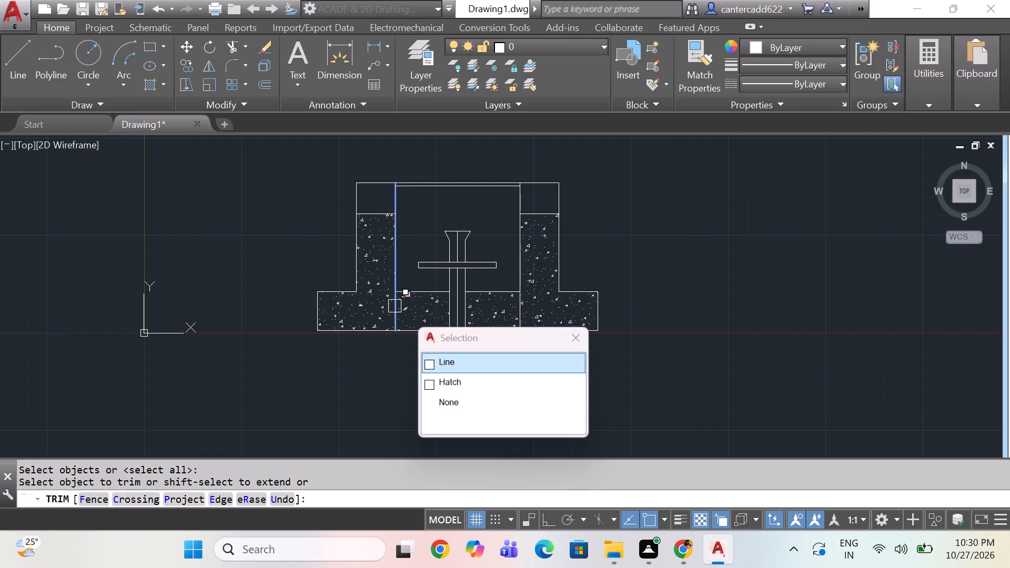
{"action": "left_click", "coordinate": [452, 359]}
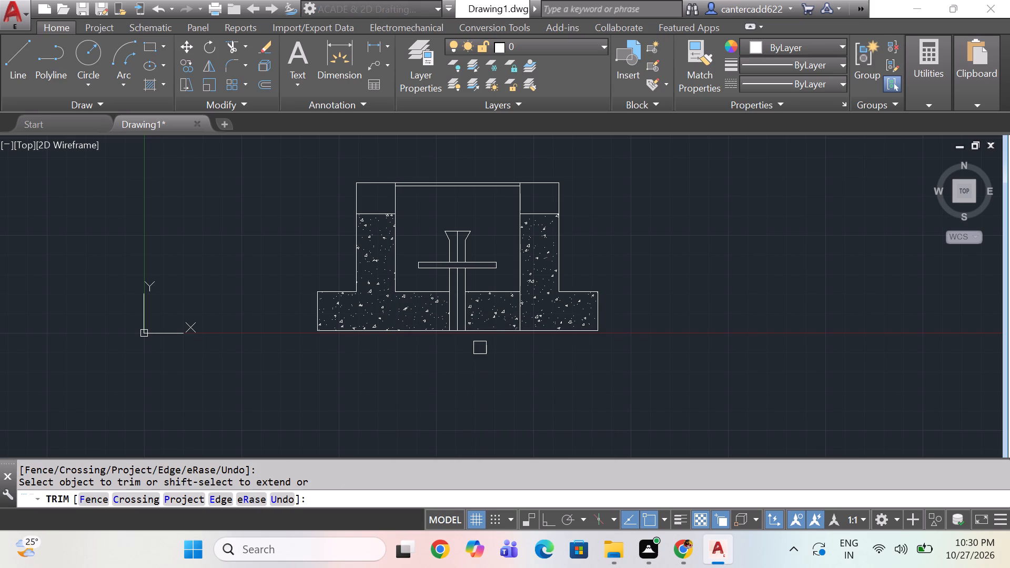
{"action": "left_click", "coordinate": [520, 317]}
{"action": "left_click", "coordinate": [584, 371]}
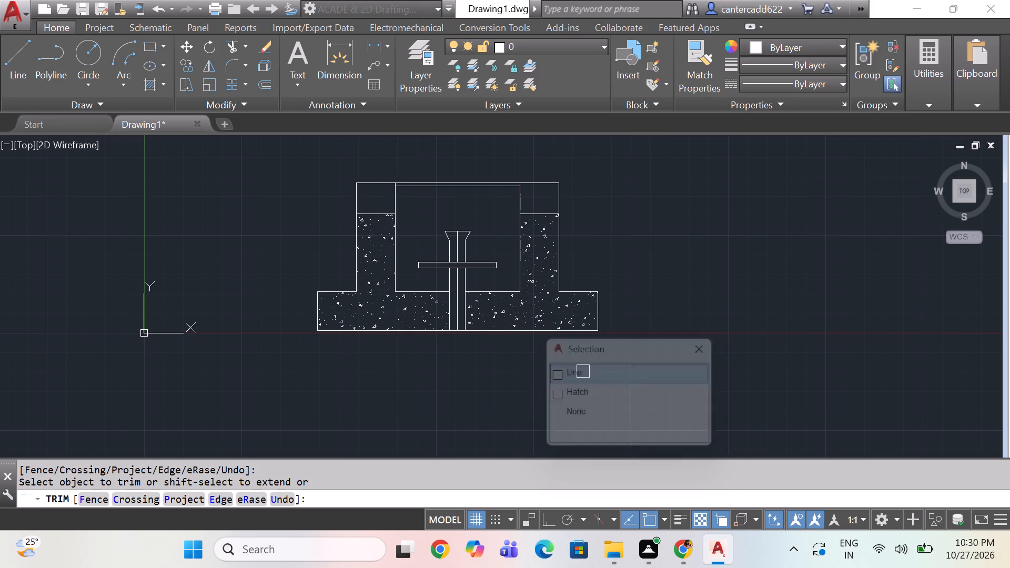
{"action": "key", "text": "space"}
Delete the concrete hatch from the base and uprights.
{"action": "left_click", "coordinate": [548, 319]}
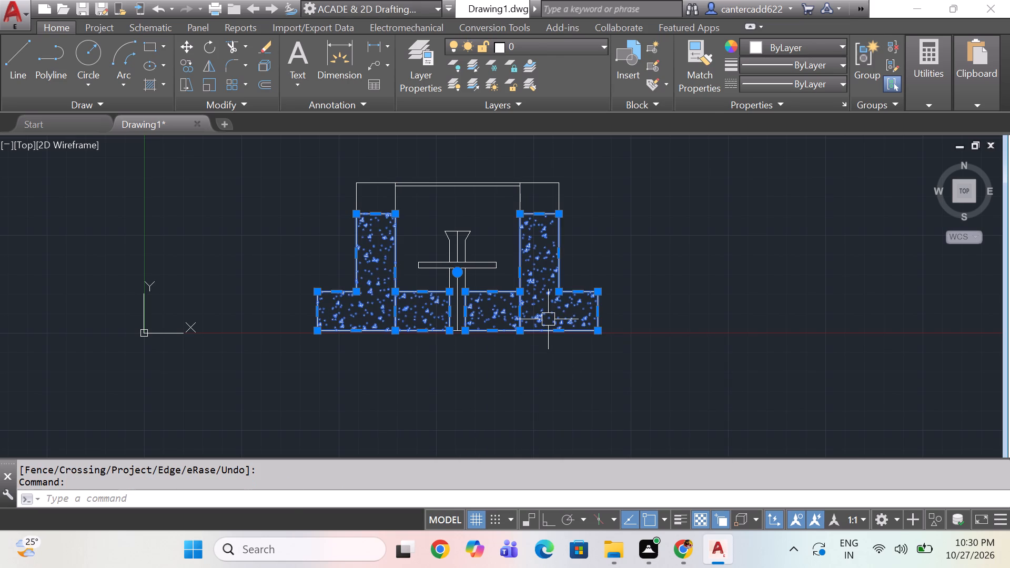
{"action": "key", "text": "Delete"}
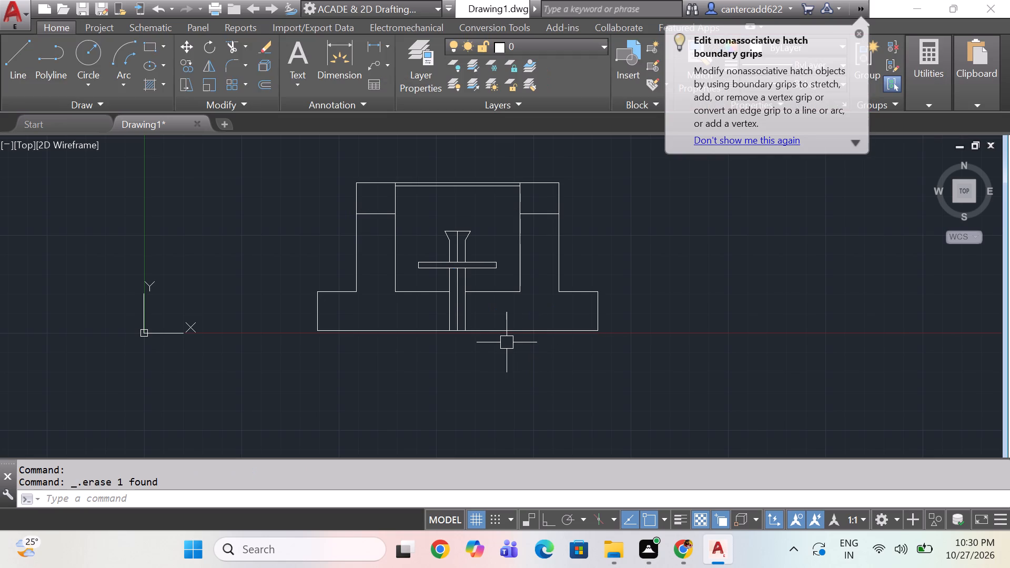
Hatch the merged base-and-upright region on each side of the rod with AR-CONC at scale 10.
{"action": "key", "text": "h"}
{"action": "key", "text": "space"}
{"action": "left_click_drag", "start_coordinate": [386, 306], "coordinate": [393, 308]}
{"action": "left_click", "coordinate": [526, 317]}
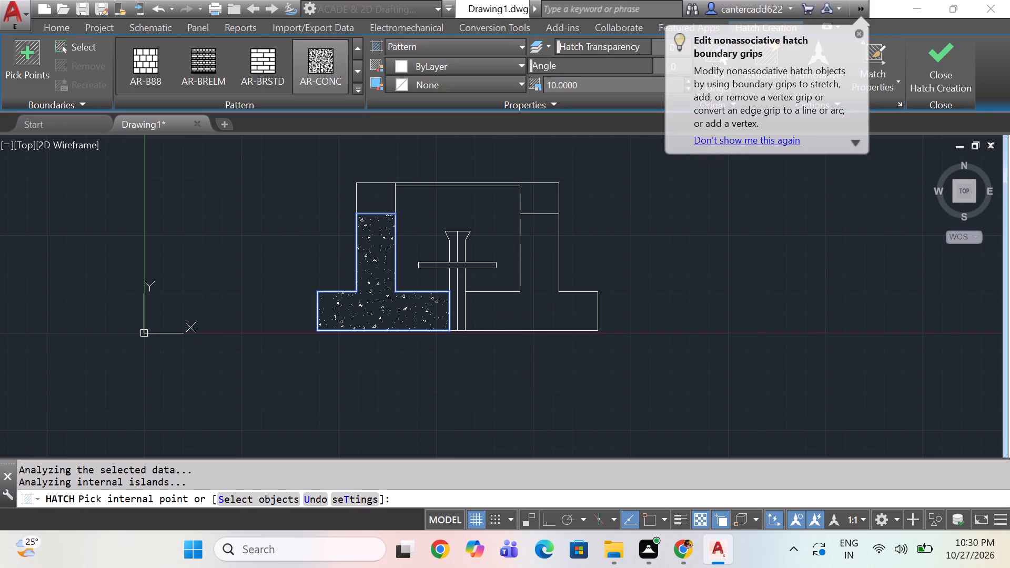
{"action": "key", "text": "space"}
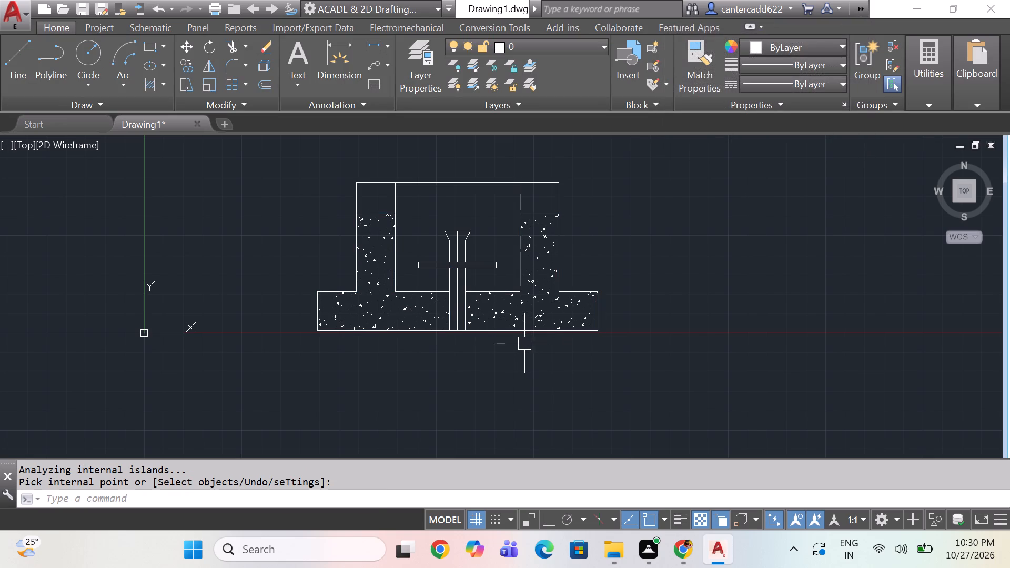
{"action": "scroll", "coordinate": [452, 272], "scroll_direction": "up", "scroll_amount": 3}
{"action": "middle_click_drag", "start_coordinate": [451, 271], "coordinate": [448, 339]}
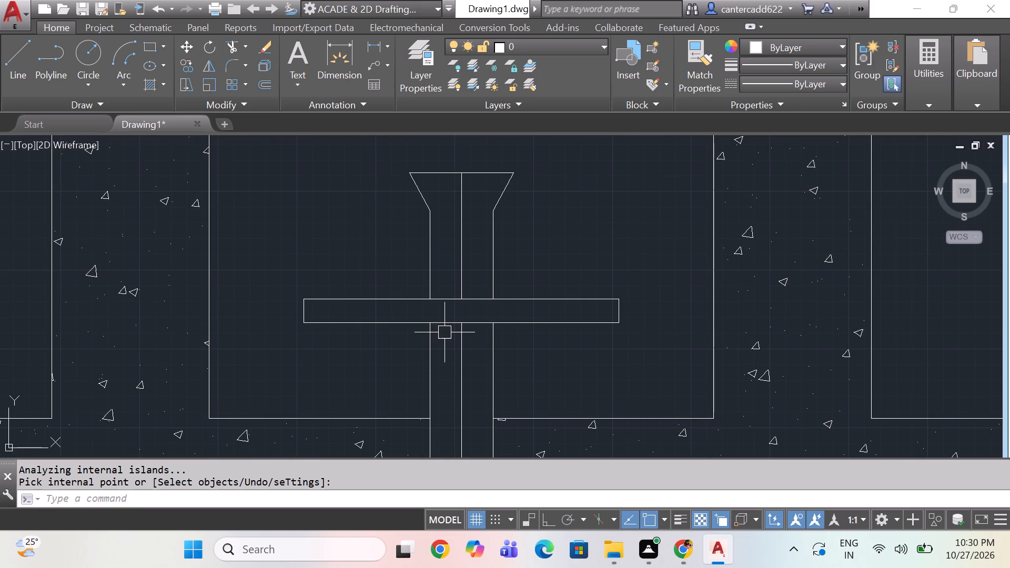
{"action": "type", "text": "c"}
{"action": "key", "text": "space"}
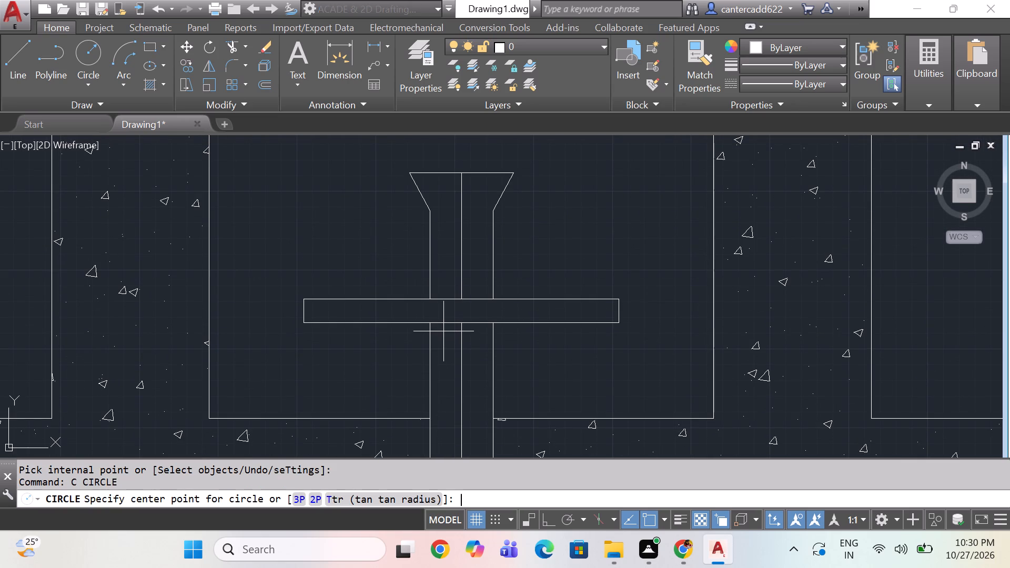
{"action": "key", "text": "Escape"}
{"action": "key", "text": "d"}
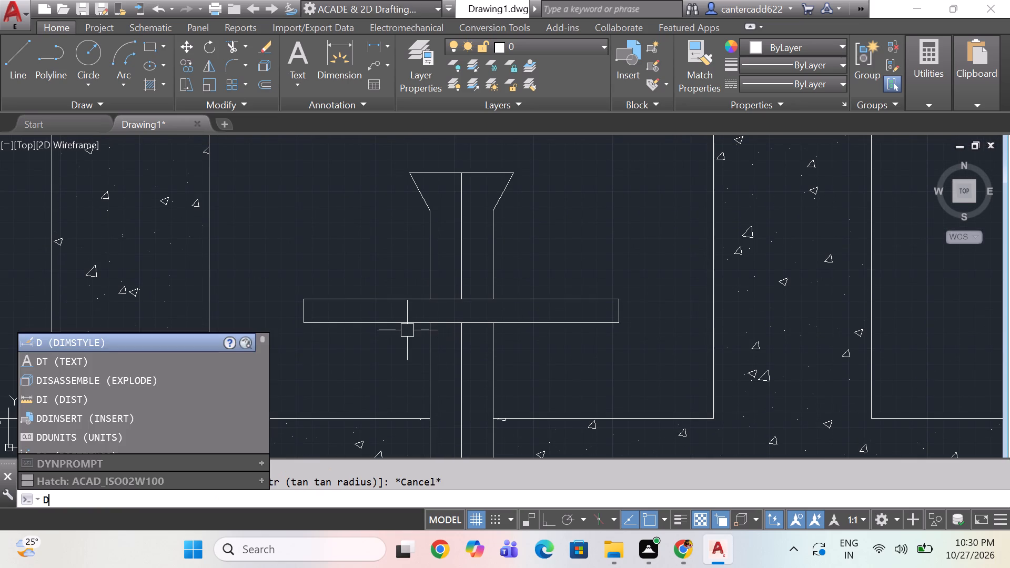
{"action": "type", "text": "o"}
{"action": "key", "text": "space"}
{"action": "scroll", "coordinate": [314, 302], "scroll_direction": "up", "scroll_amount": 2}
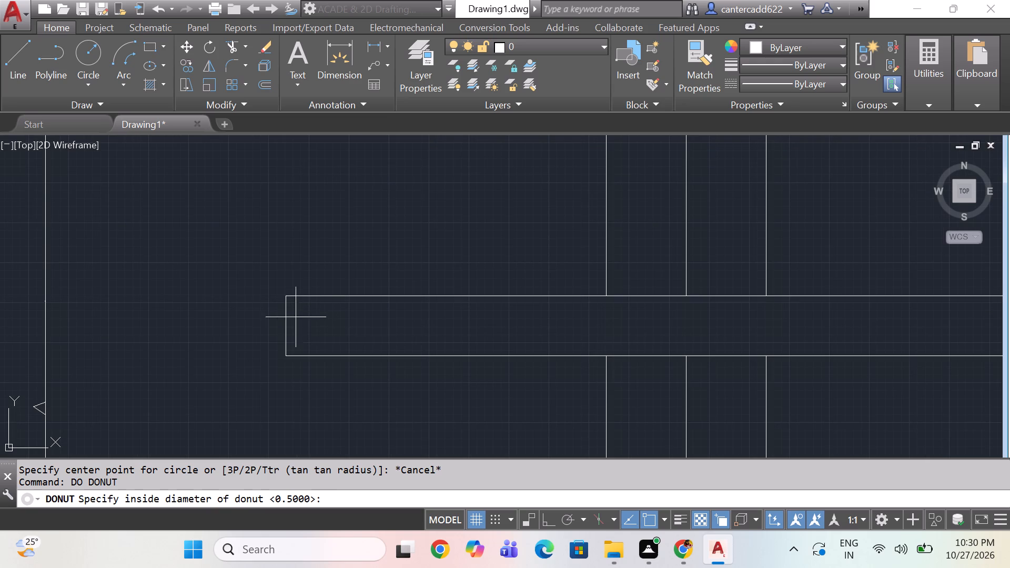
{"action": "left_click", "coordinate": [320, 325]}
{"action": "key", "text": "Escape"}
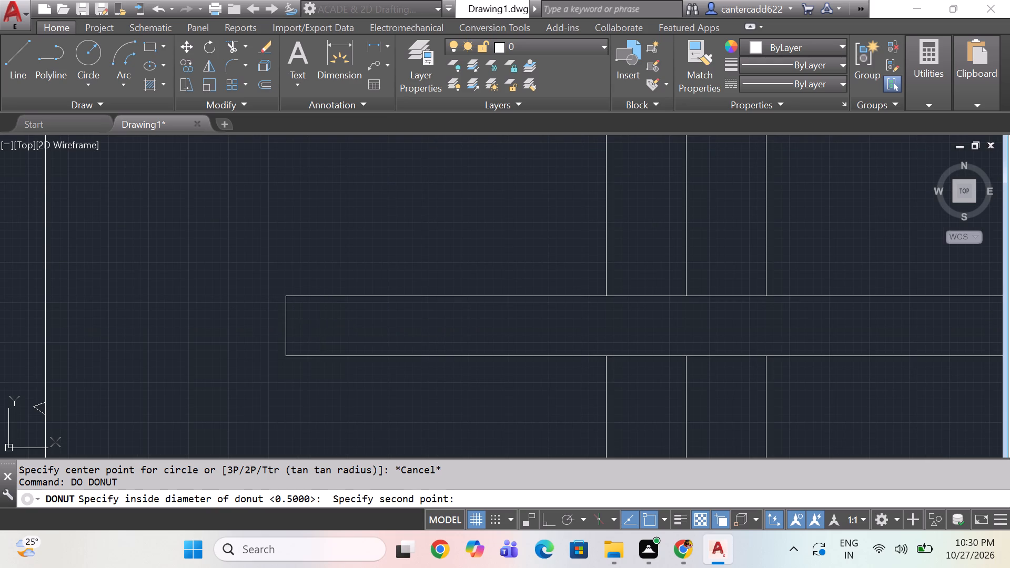
Place a filled donut with inside diameter 0 and a picked outside diameter inside the horizontal bar near its left end.
{"action": "key", "text": "space"}
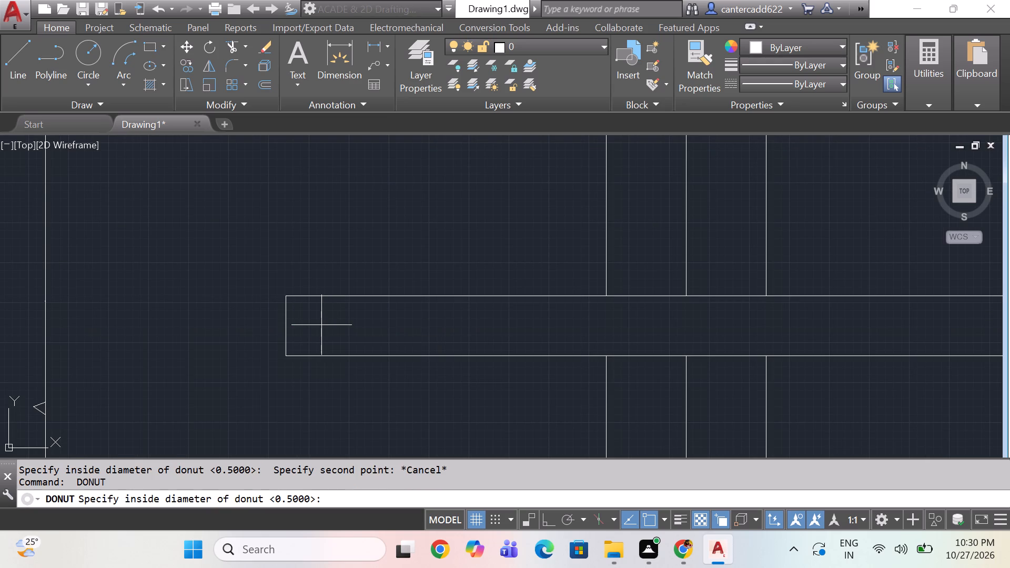
{"action": "type", "text": "0"}
{"action": "key", "text": "space"}
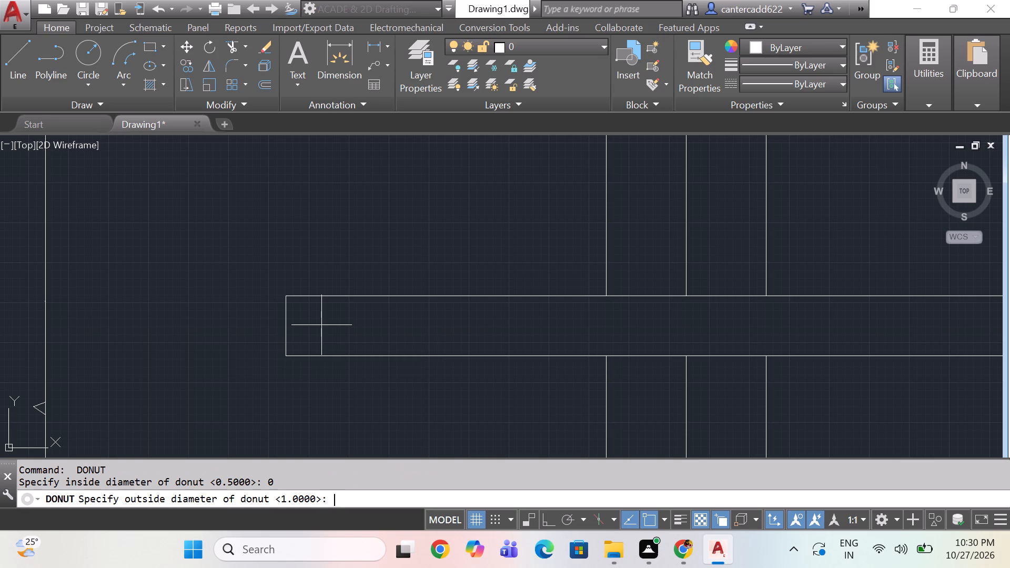
{"action": "left_click", "coordinate": [319, 325]}
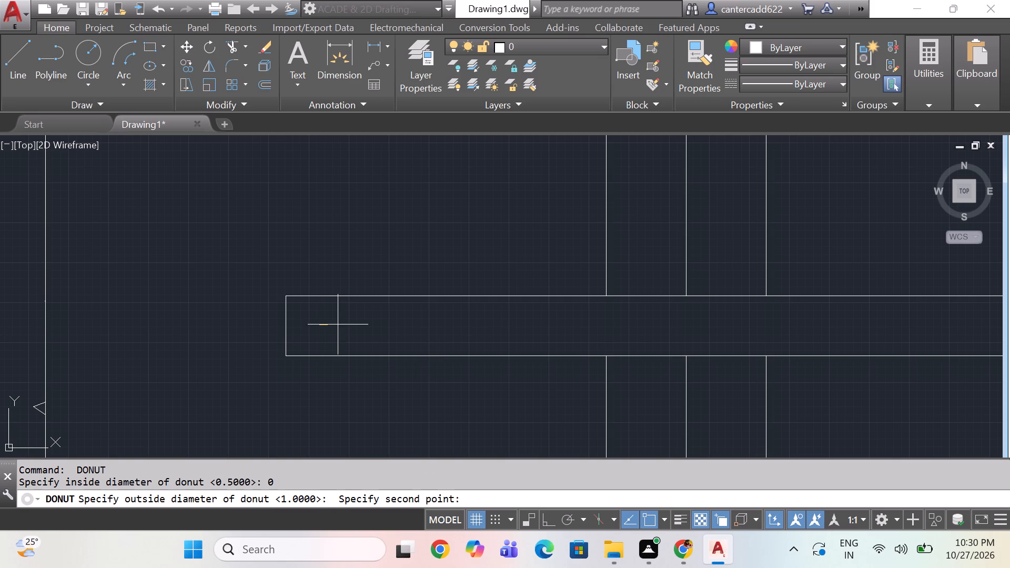
{"action": "left_click", "coordinate": [338, 324]}
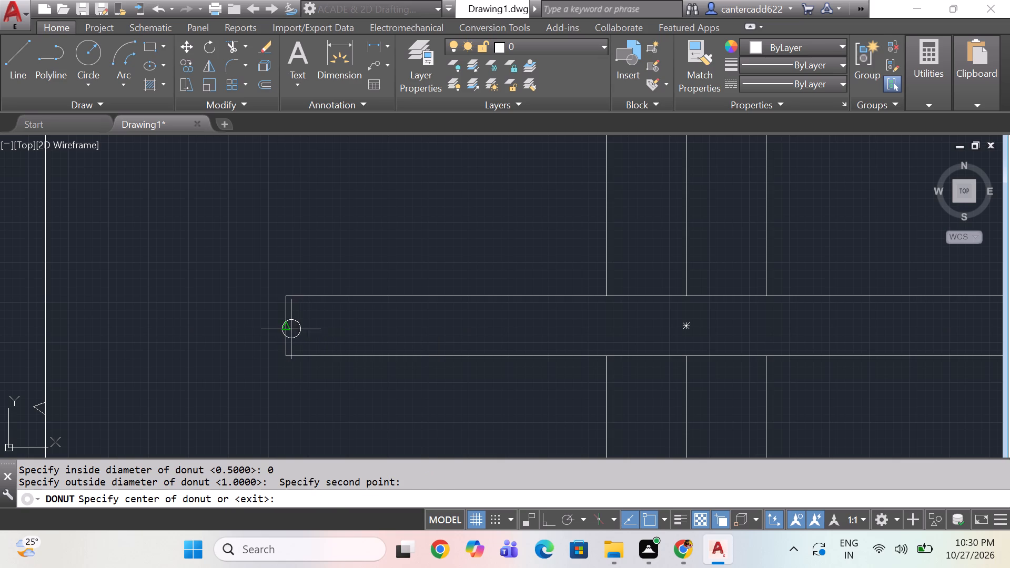
{"action": "left_click", "coordinate": [330, 321]}
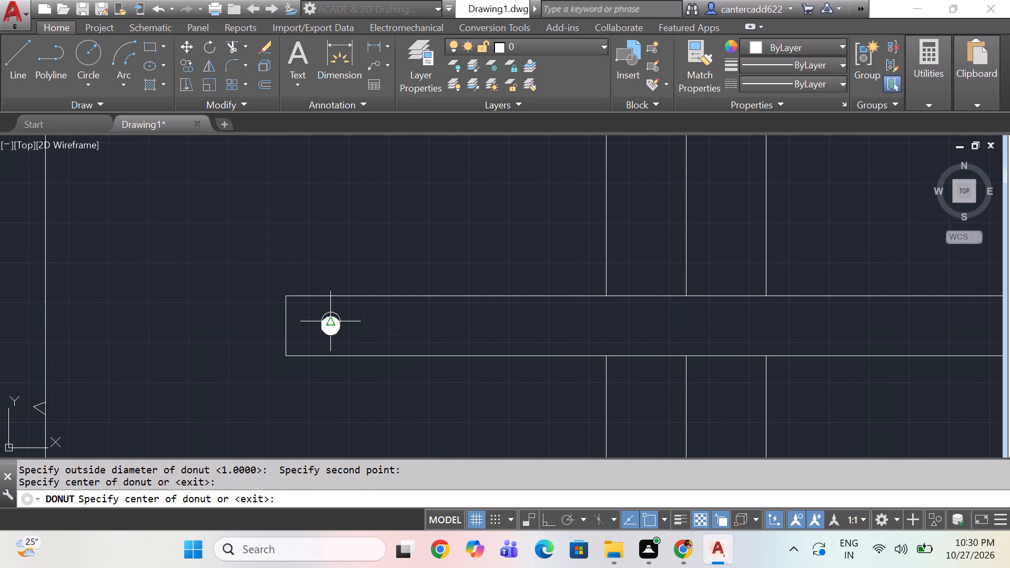
Mirror the filled donut about the rod's vertical centreline to the other end of the horizontal bar, keeping the original.
{"action": "scroll", "coordinate": [409, 352], "scroll_direction": "down", "scroll_amount": 1}
{"action": "middle_click_drag", "start_coordinate": [401, 353], "coordinate": [295, 355]}
{"action": "key", "text": "Escape"}
{"action": "left_click", "coordinate": [260, 339]}
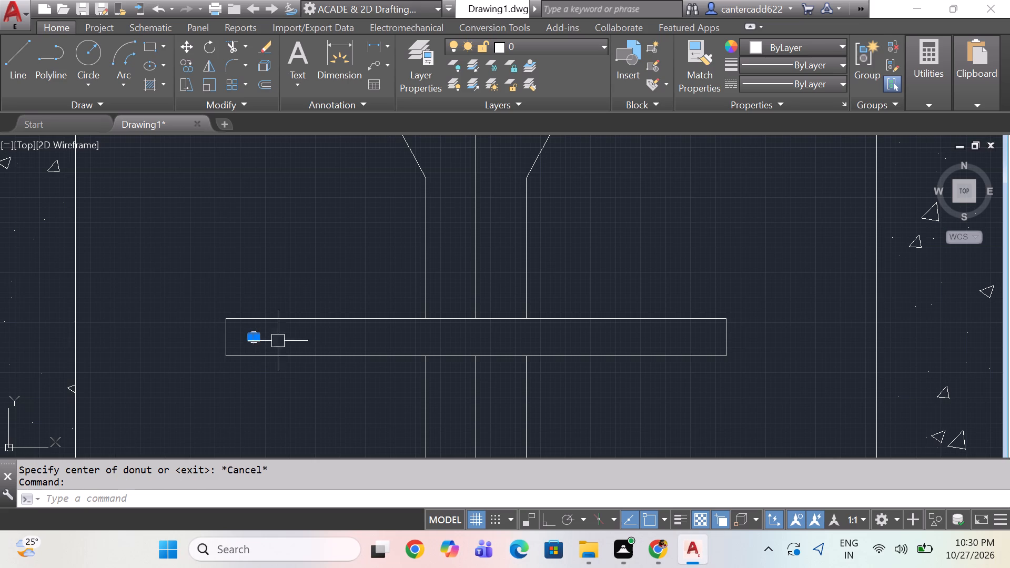
{"action": "key", "text": "m"}
{"action": "key", "text": "i"}
{"action": "key", "text": "space"}
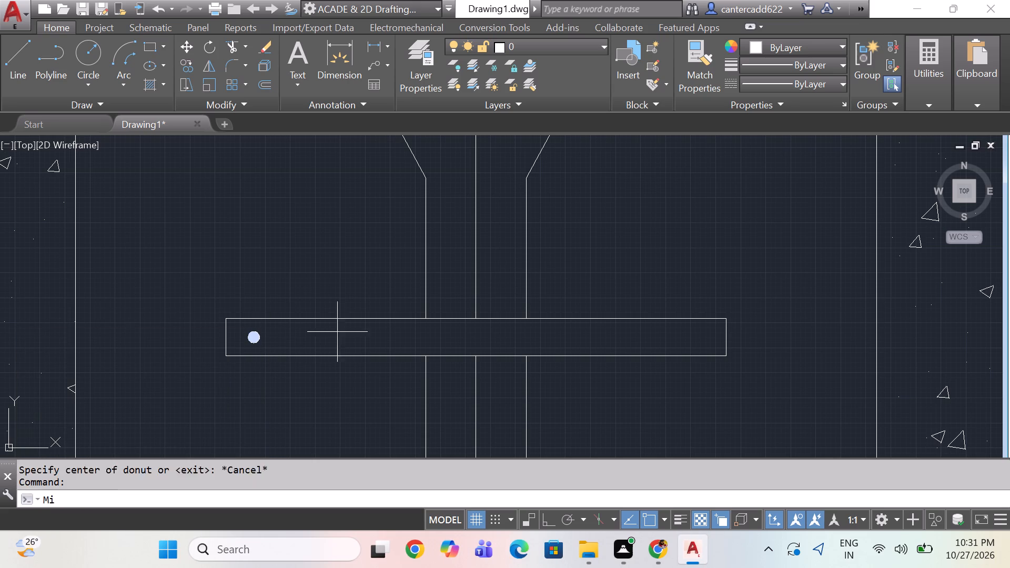
{"action": "left_click", "coordinate": [476, 322]}
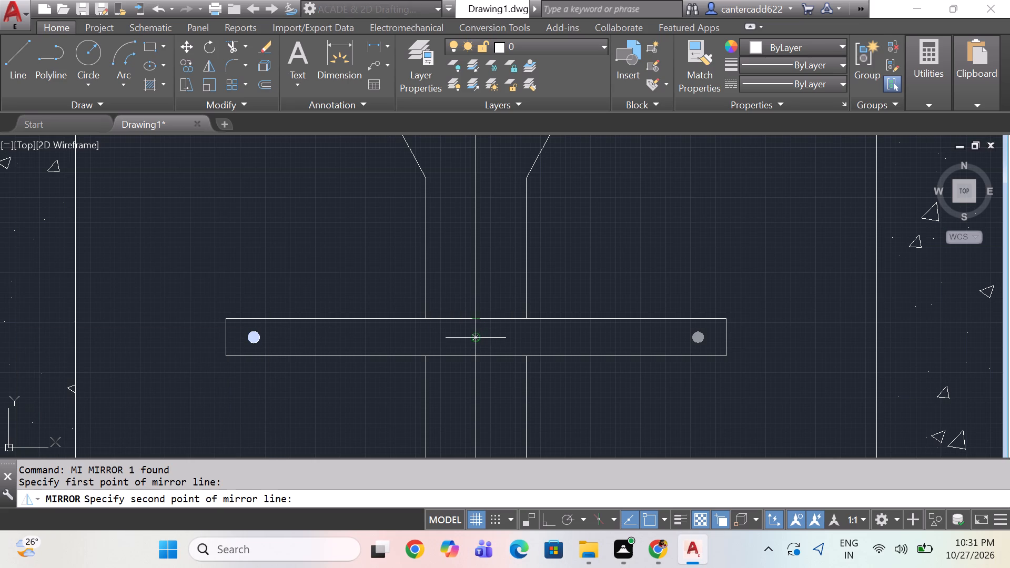
{"action": "left_click", "coordinate": [475, 337]}
{"action": "key", "text": "space"}
Delete the concrete hatch from the base and both uprights.
{"action": "scroll", "coordinate": [365, 334], "scroll_direction": "down", "scroll_amount": 1}
{"action": "middle_click_drag", "start_coordinate": [365, 334], "coordinate": [341, 326]}
{"action": "scroll", "coordinate": [317, 317], "scroll_direction": "down", "scroll_amount": 1}
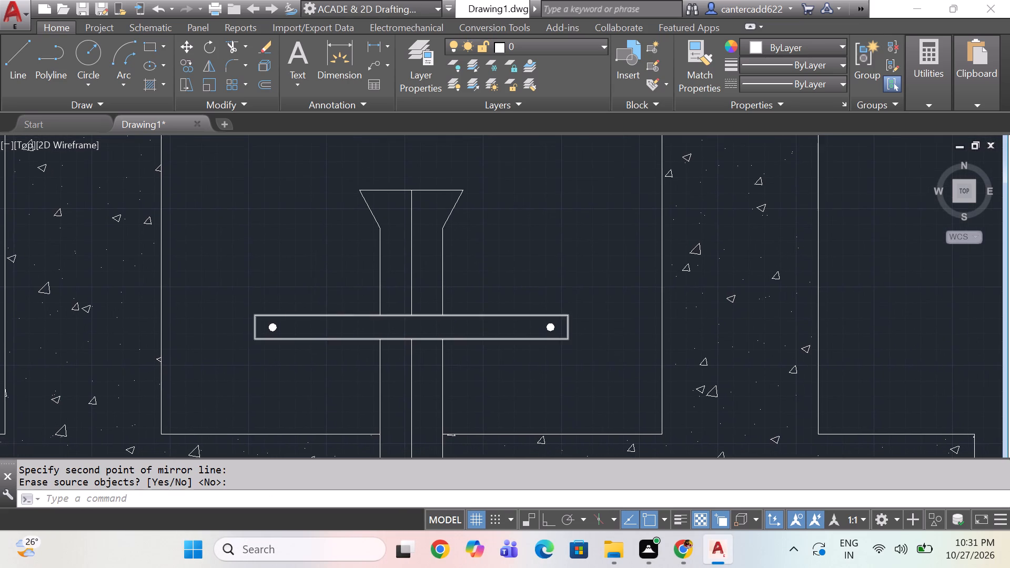
{"action": "scroll", "coordinate": [317, 317], "scroll_direction": "down", "scroll_amount": 1}
{"action": "middle_click", "coordinate": [317, 317]}
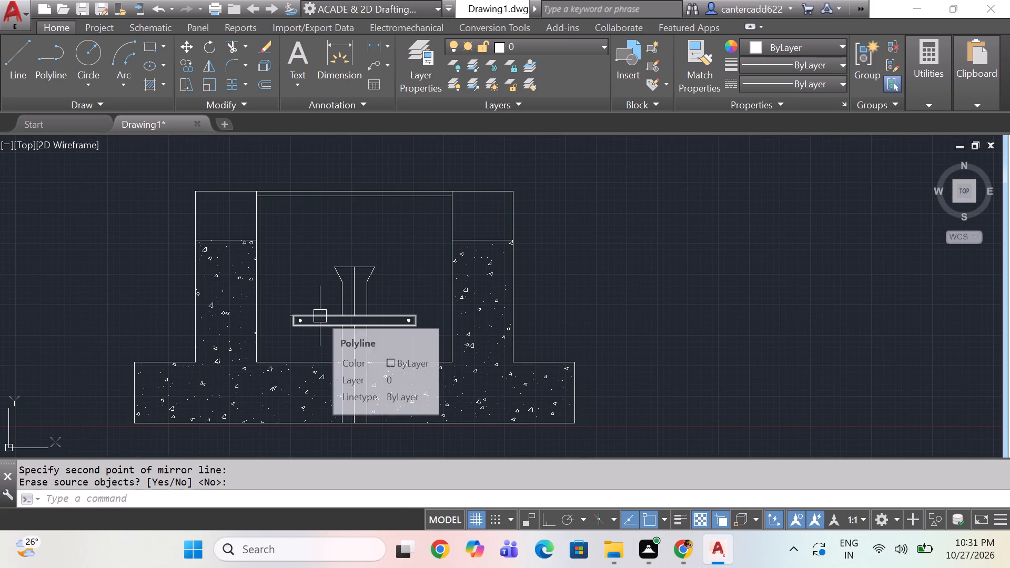
{"action": "left_click", "coordinate": [275, 410]}
{"action": "key", "text": "Delete"}
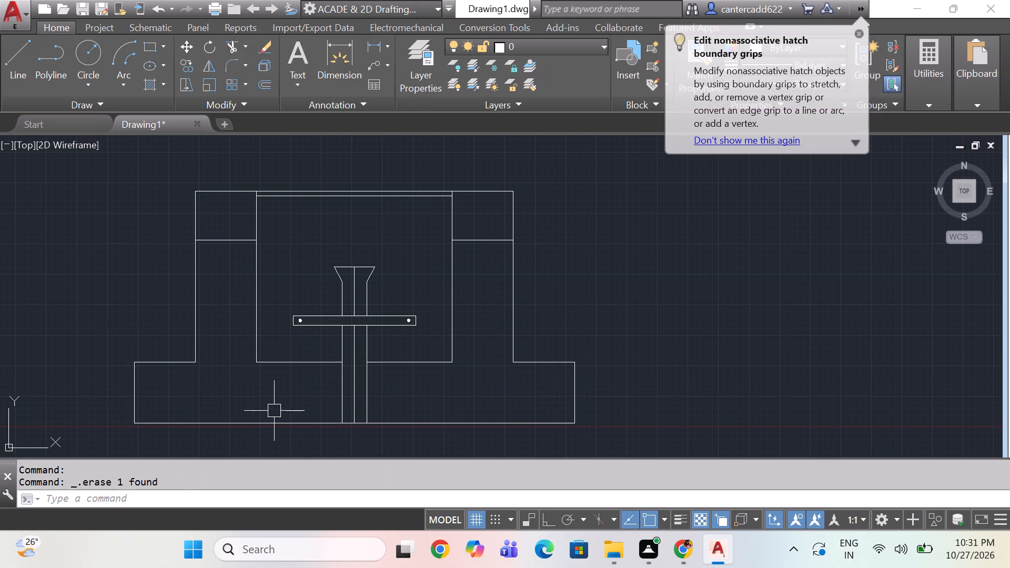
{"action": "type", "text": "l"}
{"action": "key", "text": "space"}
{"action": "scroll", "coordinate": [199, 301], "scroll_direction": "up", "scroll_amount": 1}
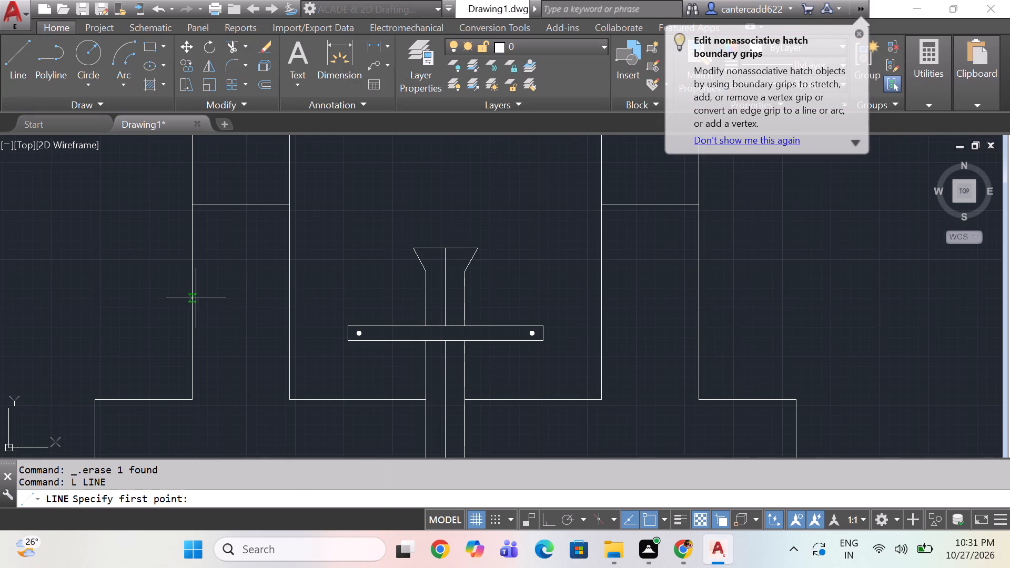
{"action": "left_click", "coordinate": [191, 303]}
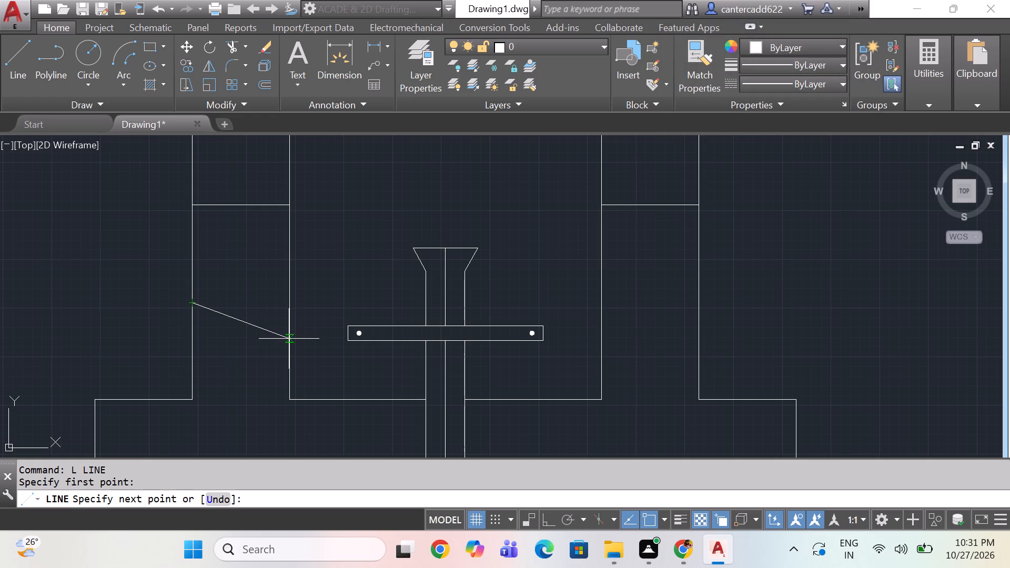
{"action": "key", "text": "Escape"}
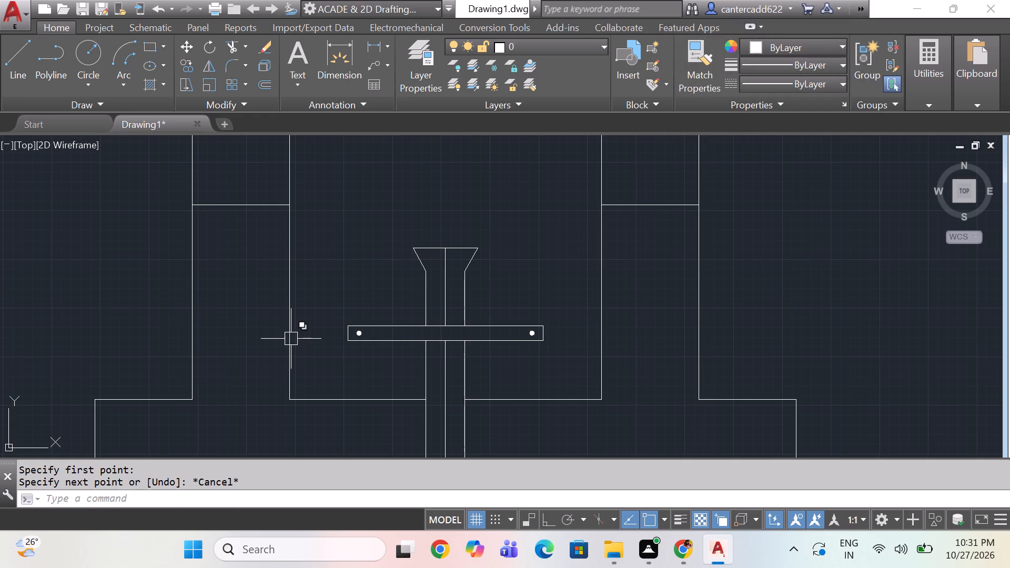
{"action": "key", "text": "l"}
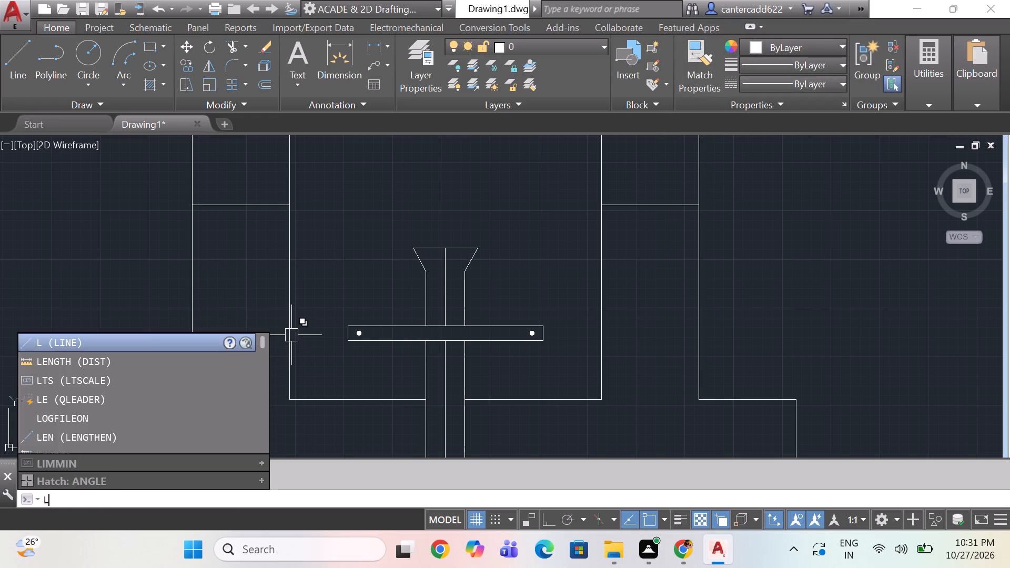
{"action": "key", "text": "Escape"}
Draw a polyline from the bar's left dot up to the left upright's outer edge, continuing horizontally outward to the left.
{"action": "key", "text": "p"}
{"action": "key", "text": "l"}
{"action": "key", "text": "space"}
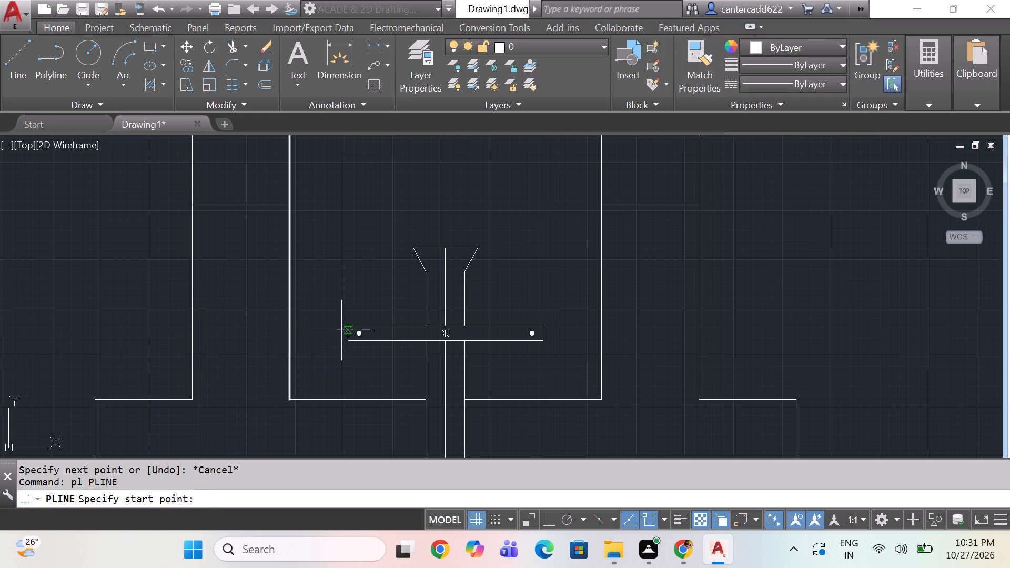
{"action": "scroll", "coordinate": [358, 332], "scroll_direction": "up", "scroll_amount": 4}
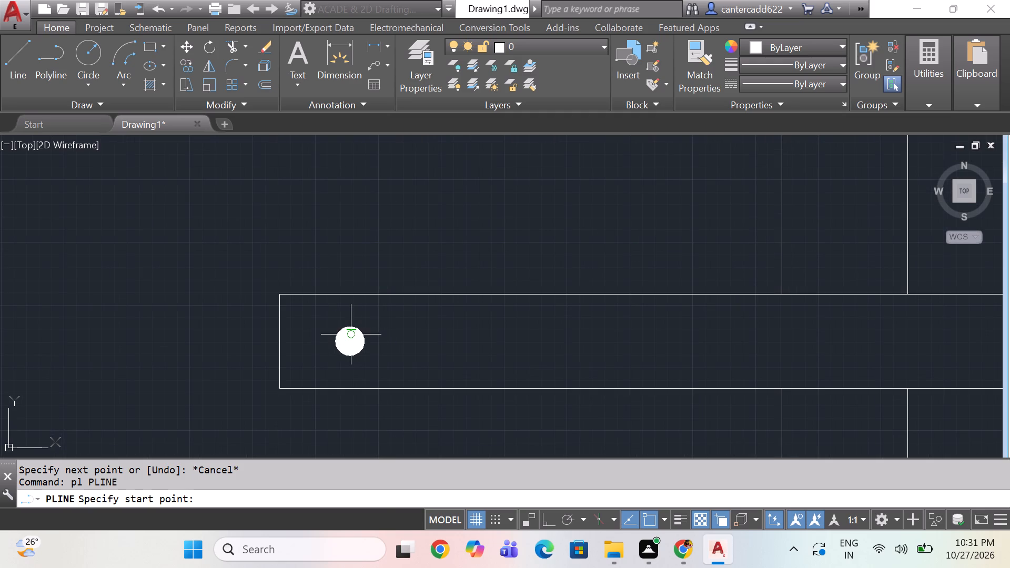
{"action": "left_click", "coordinate": [352, 342]}
{"action": "scroll", "coordinate": [270, 276], "scroll_direction": "down", "scroll_amount": 3}
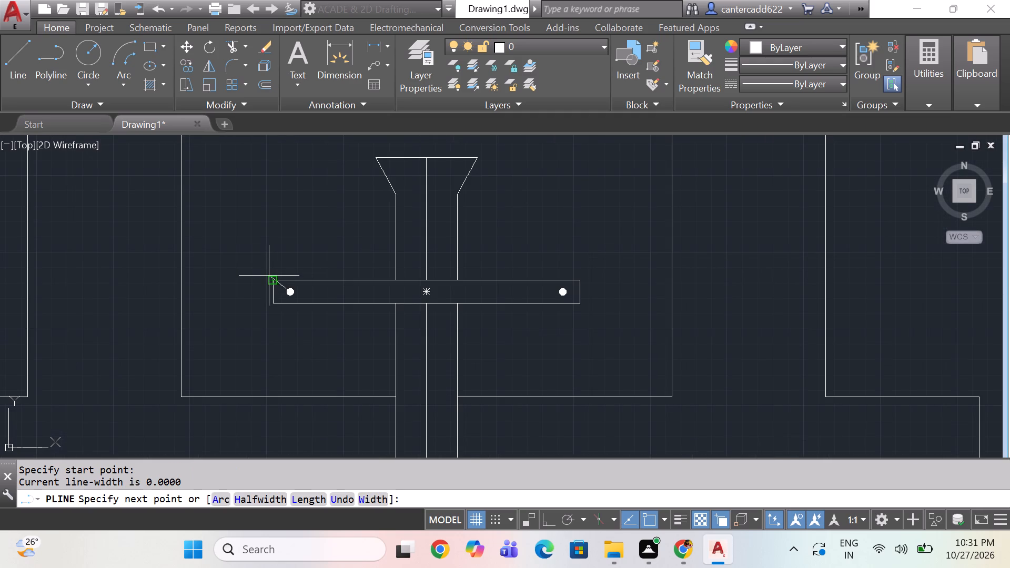
{"action": "scroll", "coordinate": [215, 277], "scroll_direction": "down", "scroll_amount": 3}
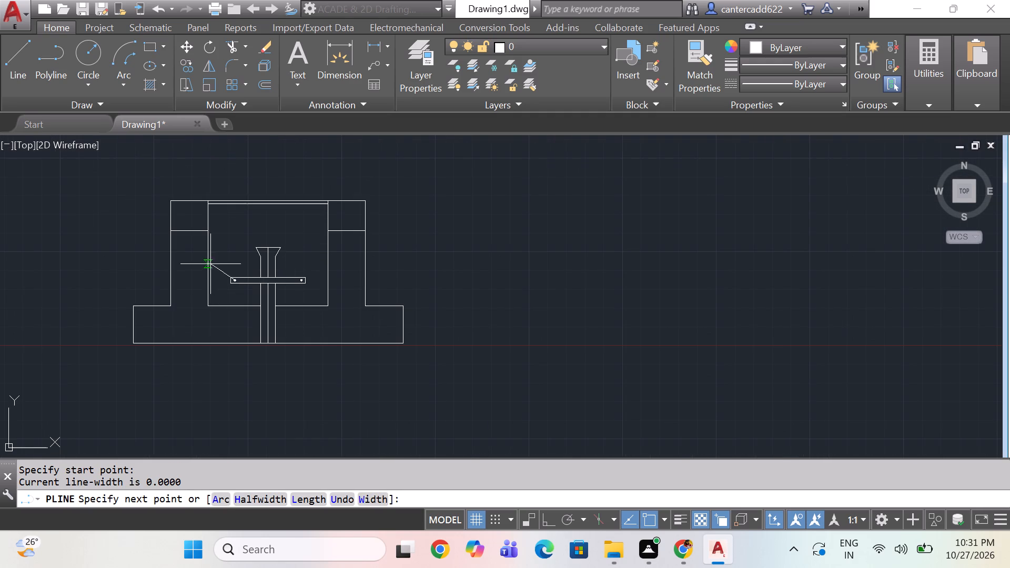
{"action": "scroll", "coordinate": [195, 263], "scroll_direction": "up", "scroll_amount": 2}
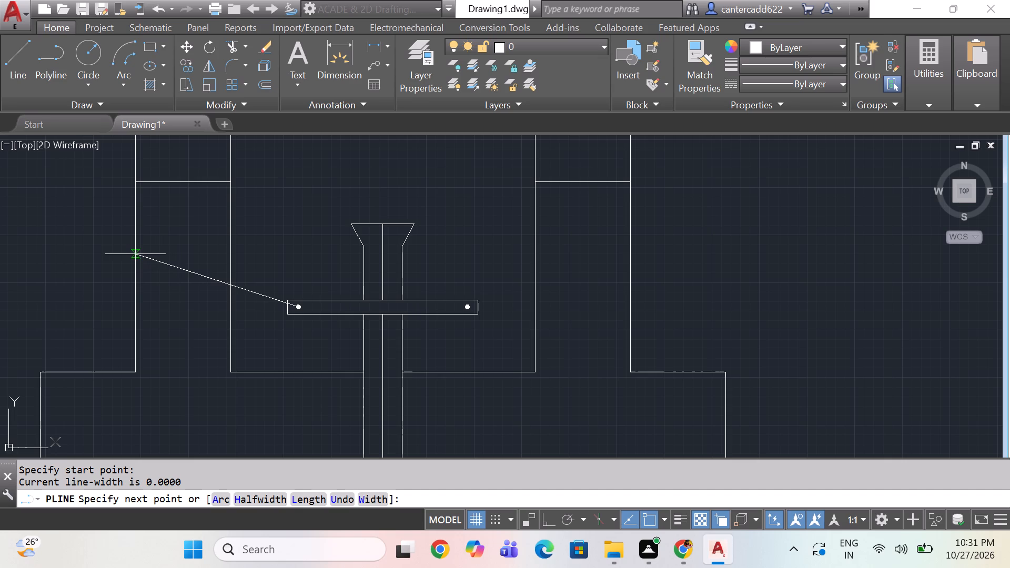
{"action": "left_click", "coordinate": [135, 253]}
{"action": "middle_click_drag", "start_coordinate": [48, 252], "coordinate": [143, 265]}
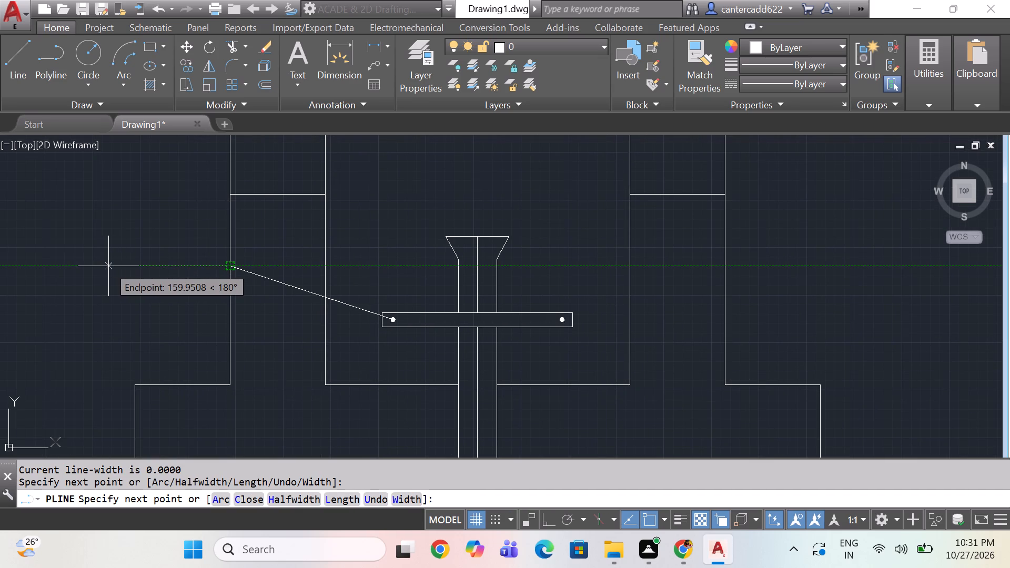
{"action": "left_click", "coordinate": [55, 265]}
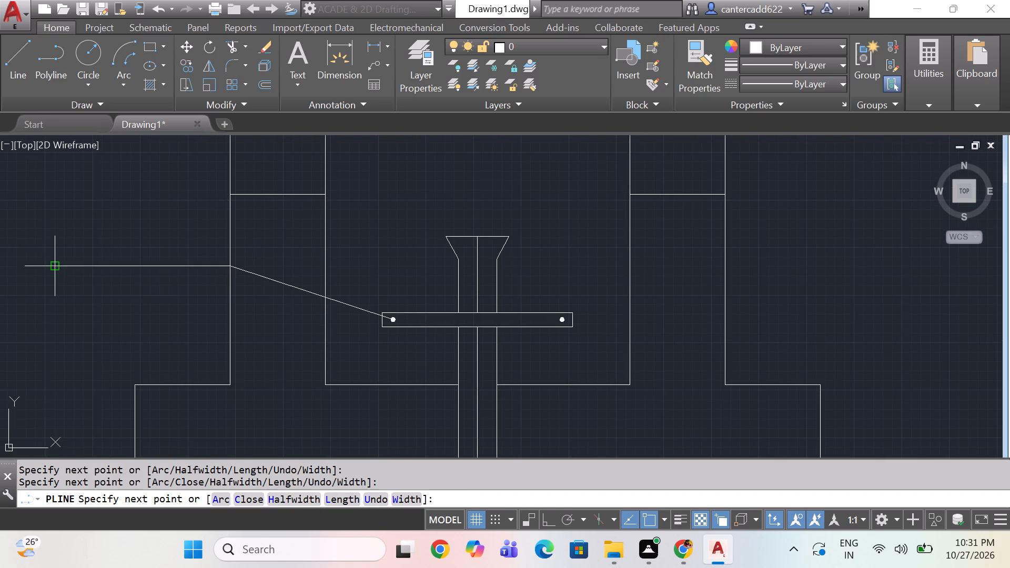
{"action": "key", "text": "space"}
Turn on lineweight display and set the bent polyline's lineweight to 0.40 mm.
{"action": "left_click", "coordinate": [197, 266]}
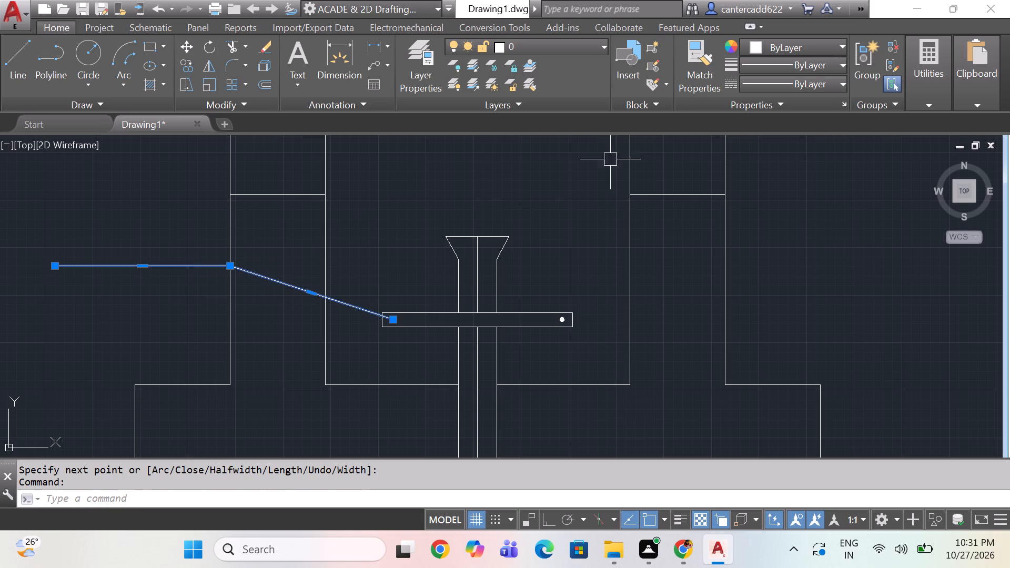
{"action": "left_click", "coordinate": [811, 63]}
{"action": "scroll", "coordinate": [763, 197], "scroll_direction": "down", "scroll_amount": 2}
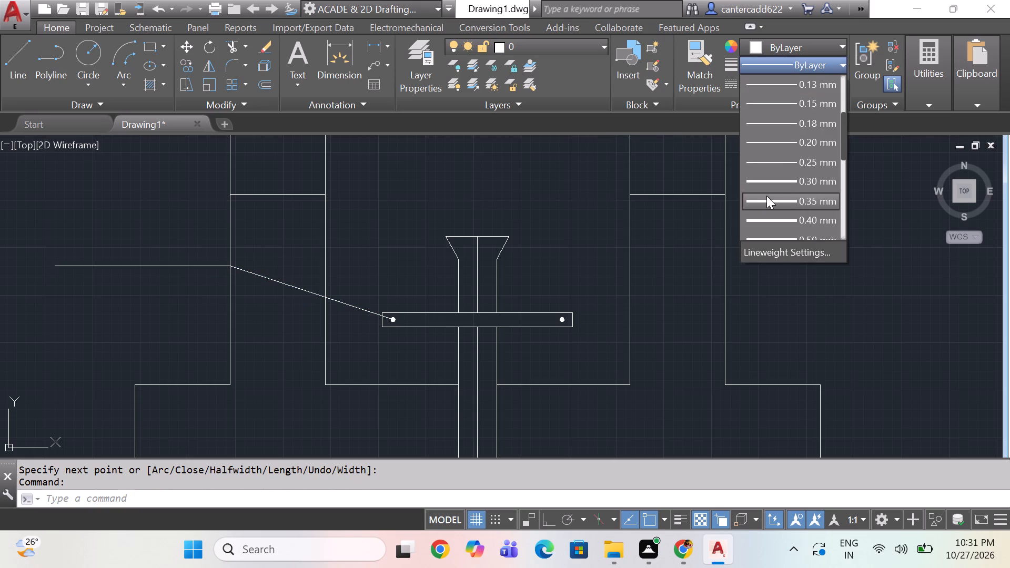
{"action": "left_click", "coordinate": [786, 184]}
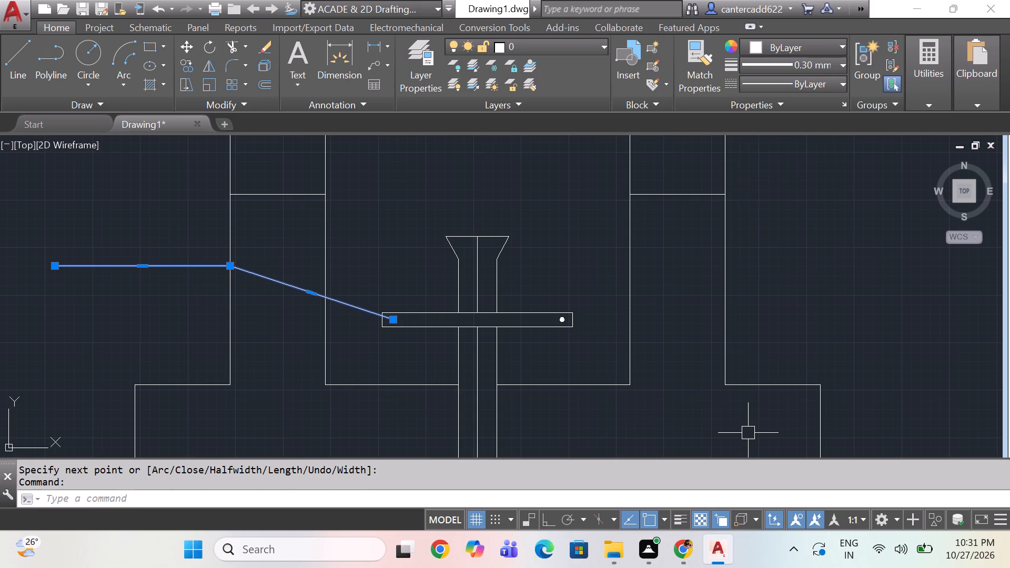
{"action": "left_click", "coordinate": [683, 516]}
{"action": "left_click", "coordinate": [804, 64]}
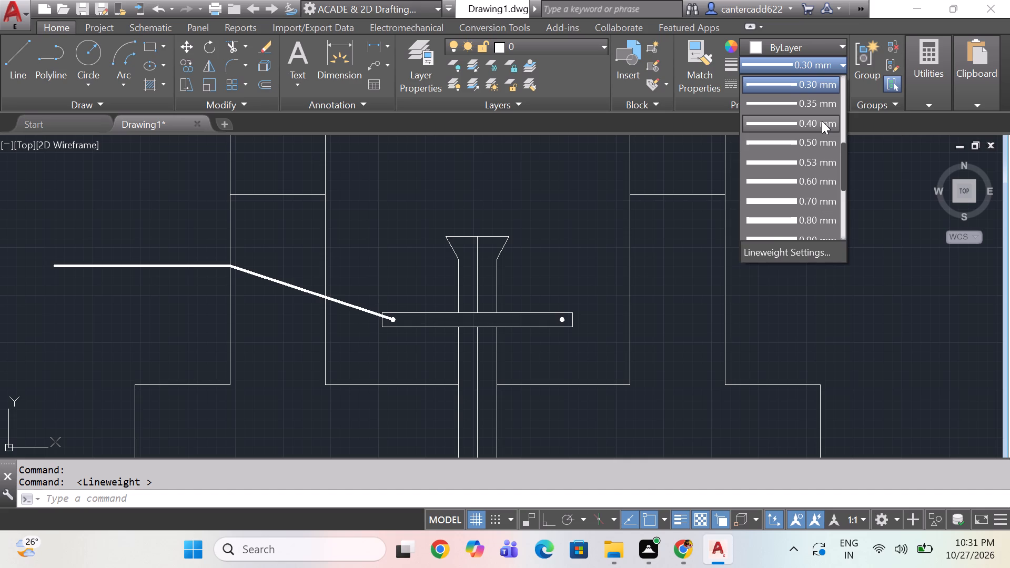
{"action": "left_click", "coordinate": [822, 121]}
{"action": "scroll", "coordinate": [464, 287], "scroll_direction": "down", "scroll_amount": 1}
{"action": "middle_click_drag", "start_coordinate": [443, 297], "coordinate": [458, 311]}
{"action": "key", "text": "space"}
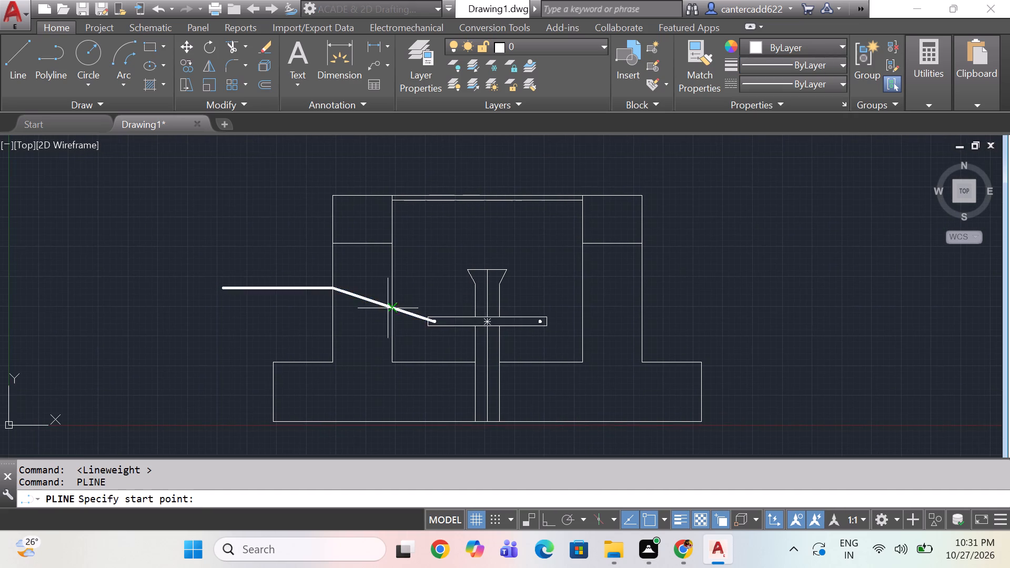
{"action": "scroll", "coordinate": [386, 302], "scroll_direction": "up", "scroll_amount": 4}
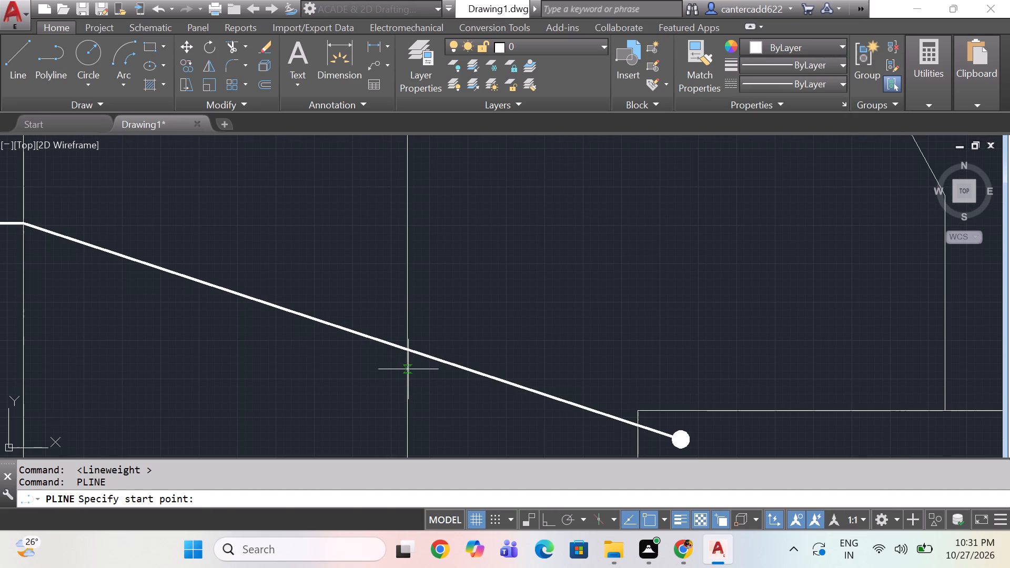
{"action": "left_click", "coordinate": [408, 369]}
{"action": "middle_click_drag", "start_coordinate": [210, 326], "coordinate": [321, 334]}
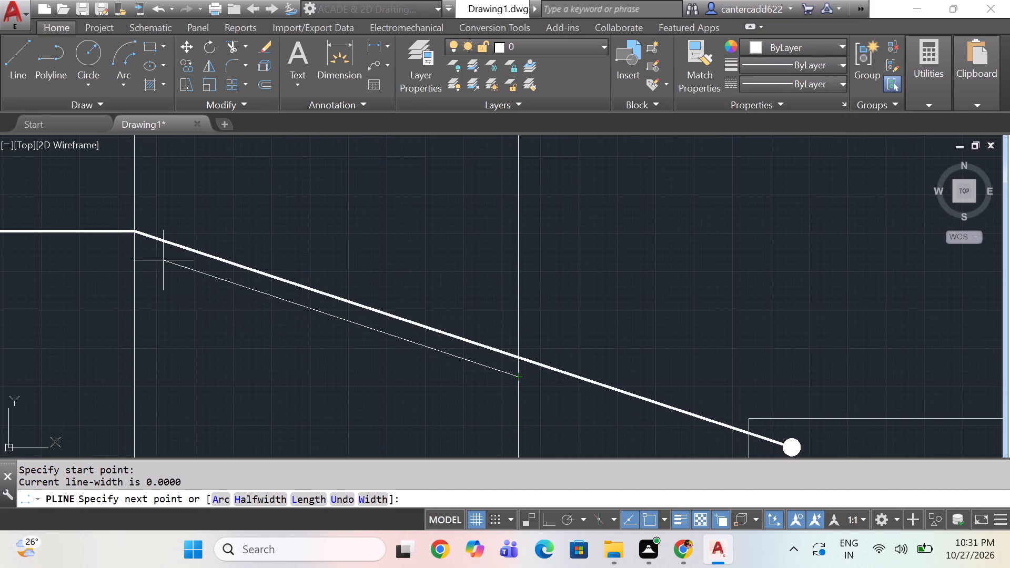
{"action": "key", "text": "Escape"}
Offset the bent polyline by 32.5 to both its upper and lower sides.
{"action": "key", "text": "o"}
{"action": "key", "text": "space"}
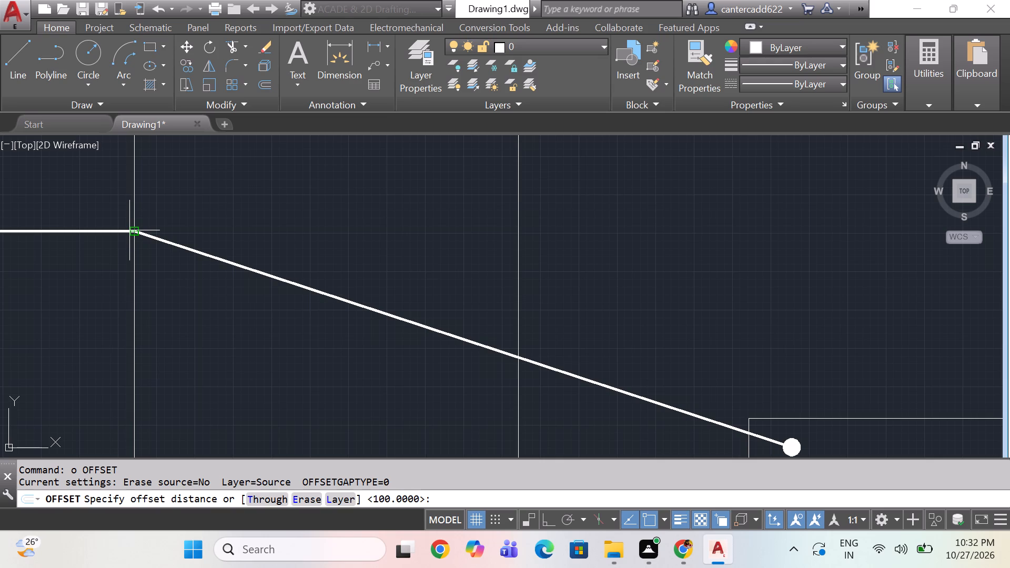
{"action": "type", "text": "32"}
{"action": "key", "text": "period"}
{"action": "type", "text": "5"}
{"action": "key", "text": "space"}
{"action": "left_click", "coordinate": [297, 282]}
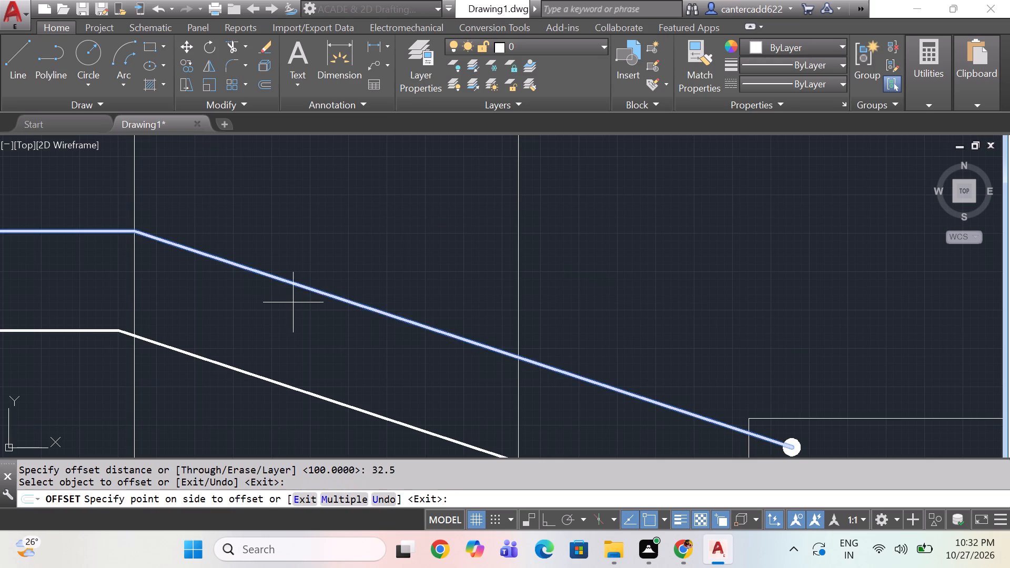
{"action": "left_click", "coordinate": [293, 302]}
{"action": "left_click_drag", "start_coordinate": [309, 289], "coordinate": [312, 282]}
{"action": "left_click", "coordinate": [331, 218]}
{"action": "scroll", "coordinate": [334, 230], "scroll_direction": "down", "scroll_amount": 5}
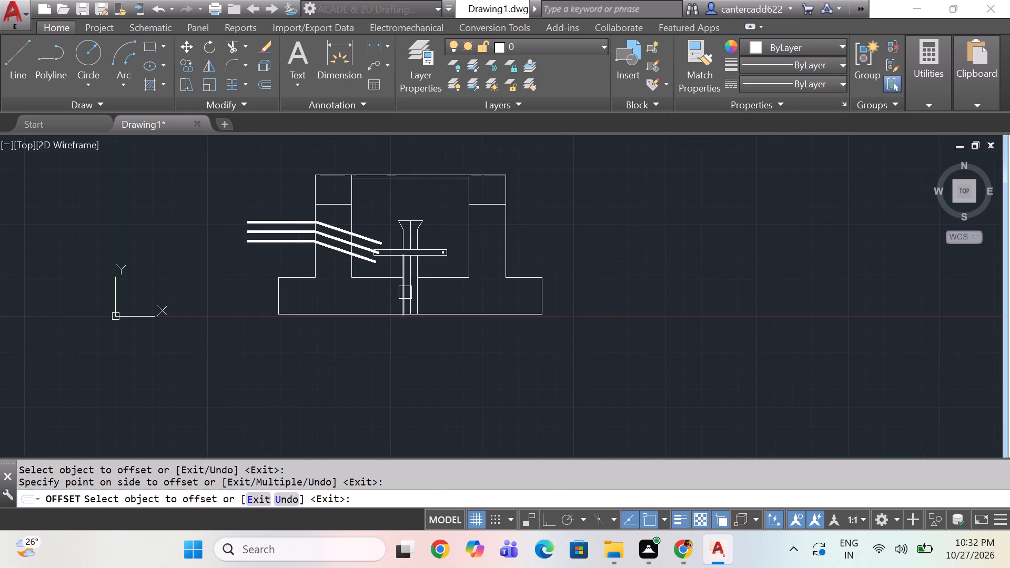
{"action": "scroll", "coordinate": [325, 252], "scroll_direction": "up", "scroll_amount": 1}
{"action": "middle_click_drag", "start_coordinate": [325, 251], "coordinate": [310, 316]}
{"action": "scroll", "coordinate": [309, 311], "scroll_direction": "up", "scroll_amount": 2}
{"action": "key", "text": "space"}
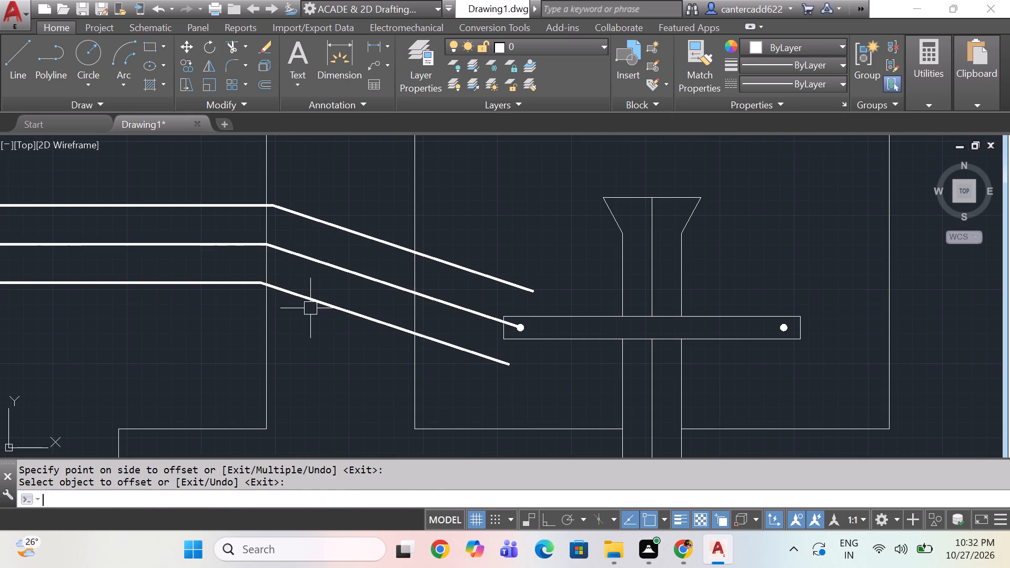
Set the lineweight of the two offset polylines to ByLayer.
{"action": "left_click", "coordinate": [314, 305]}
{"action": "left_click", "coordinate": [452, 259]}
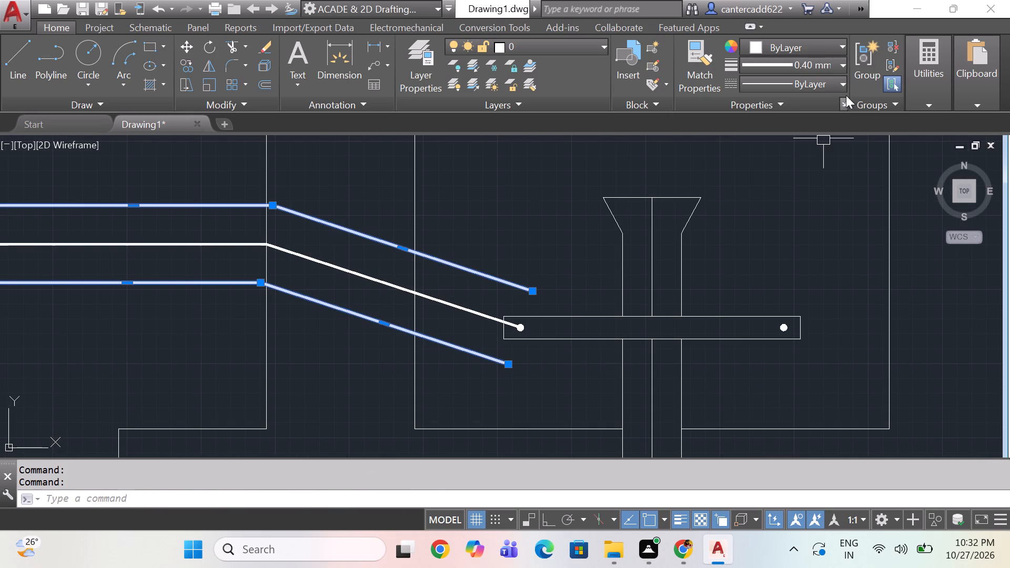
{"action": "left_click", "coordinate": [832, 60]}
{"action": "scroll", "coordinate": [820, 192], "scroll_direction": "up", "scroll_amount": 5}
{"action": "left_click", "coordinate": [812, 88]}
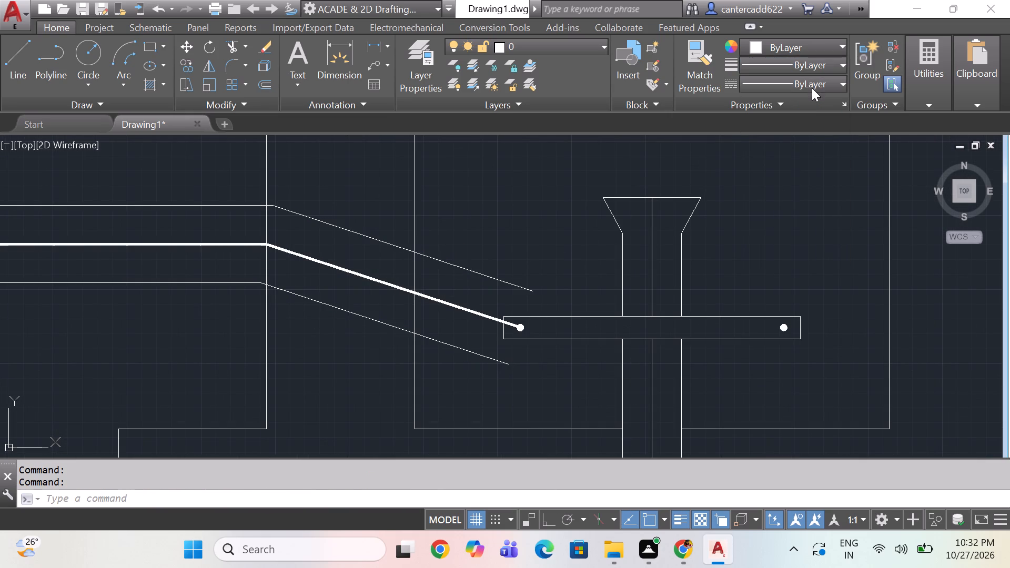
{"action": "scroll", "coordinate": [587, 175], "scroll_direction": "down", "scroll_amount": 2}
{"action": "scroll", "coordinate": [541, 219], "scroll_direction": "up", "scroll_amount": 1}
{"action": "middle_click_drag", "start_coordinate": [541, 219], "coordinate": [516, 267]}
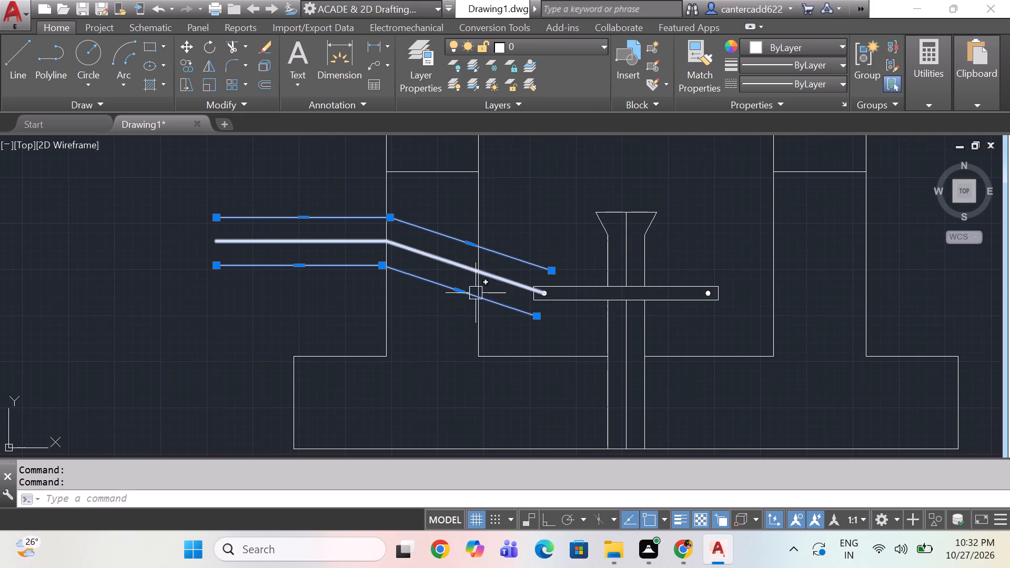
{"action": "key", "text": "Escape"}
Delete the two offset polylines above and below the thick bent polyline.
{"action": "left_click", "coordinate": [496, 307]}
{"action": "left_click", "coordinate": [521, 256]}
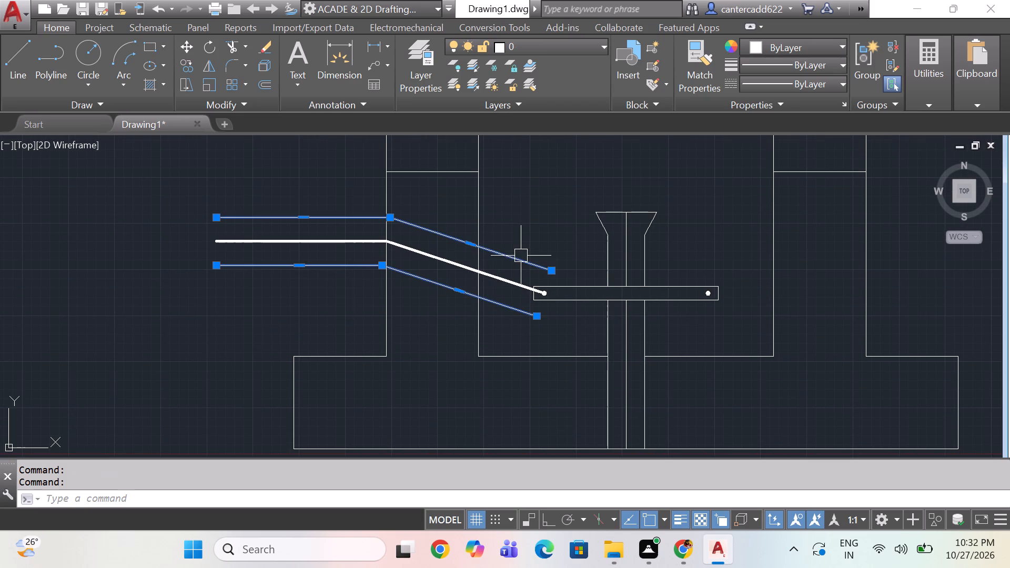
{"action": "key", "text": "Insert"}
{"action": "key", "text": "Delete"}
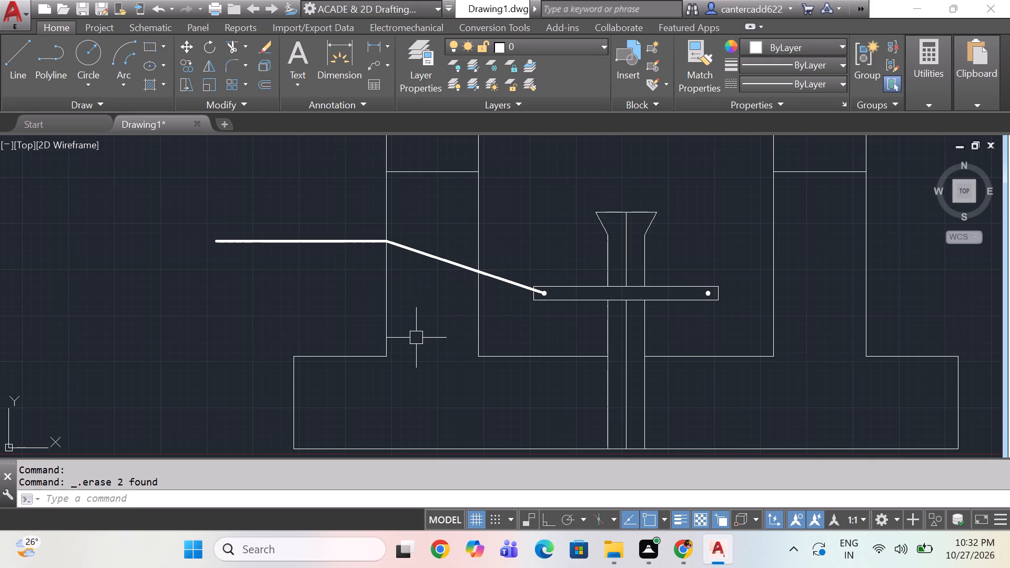
Offset the bent thick polyline by 10 to both its lower and upper sides.
{"action": "type", "text": "o 10"}
{"action": "key", "text": "space"}
{"action": "left_click", "coordinate": [441, 257]}
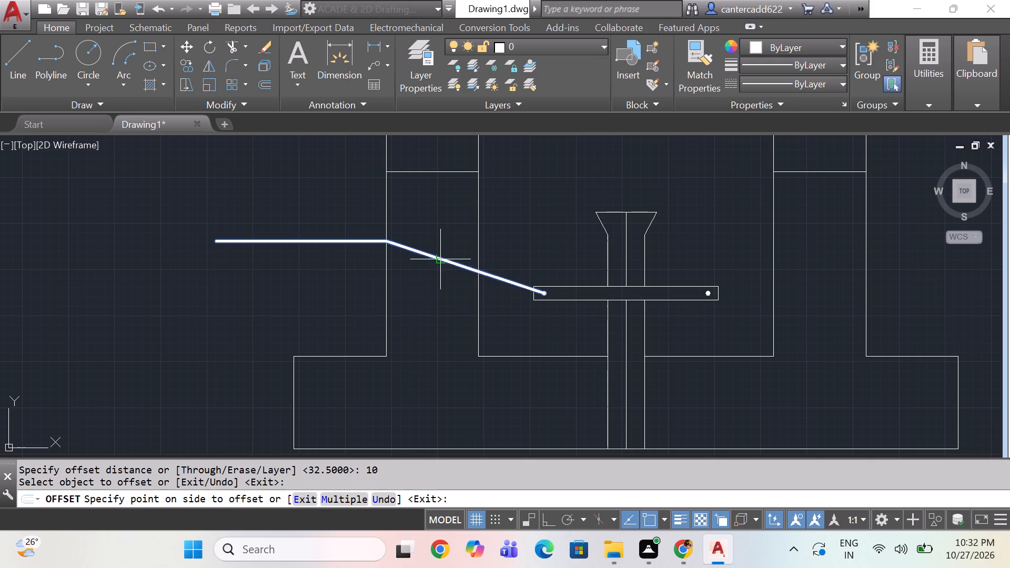
{"action": "left_click", "coordinate": [435, 278]}
{"action": "left_click", "coordinate": [445, 258]}
{"action": "left_click", "coordinate": [454, 242]}
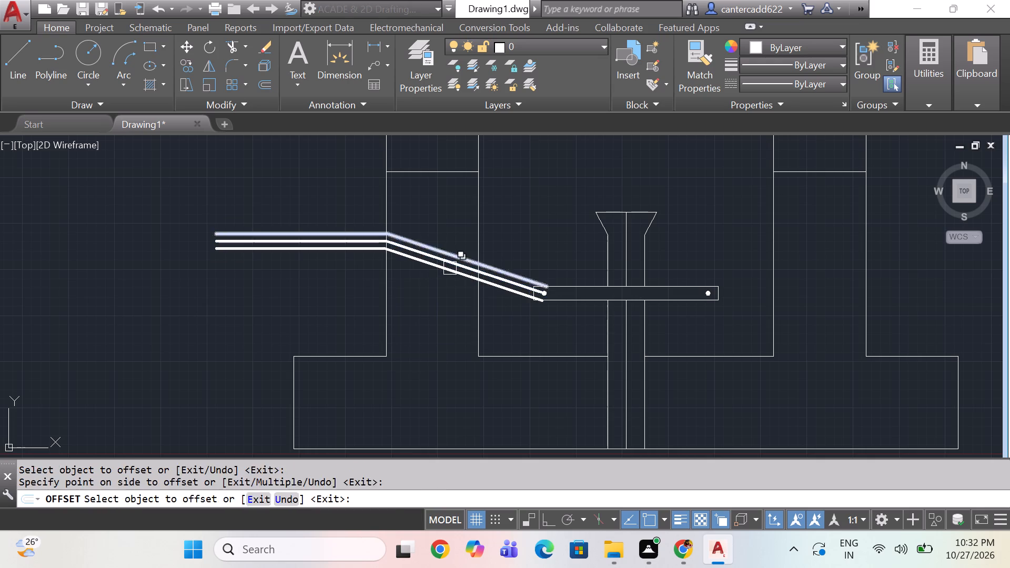
{"action": "key", "text": "space"}
Set a thin lineweight for the two offset polylines on either side of the thick cable line.
{"action": "left_click", "coordinate": [446, 276]}
{"action": "left_click", "coordinate": [443, 244]}
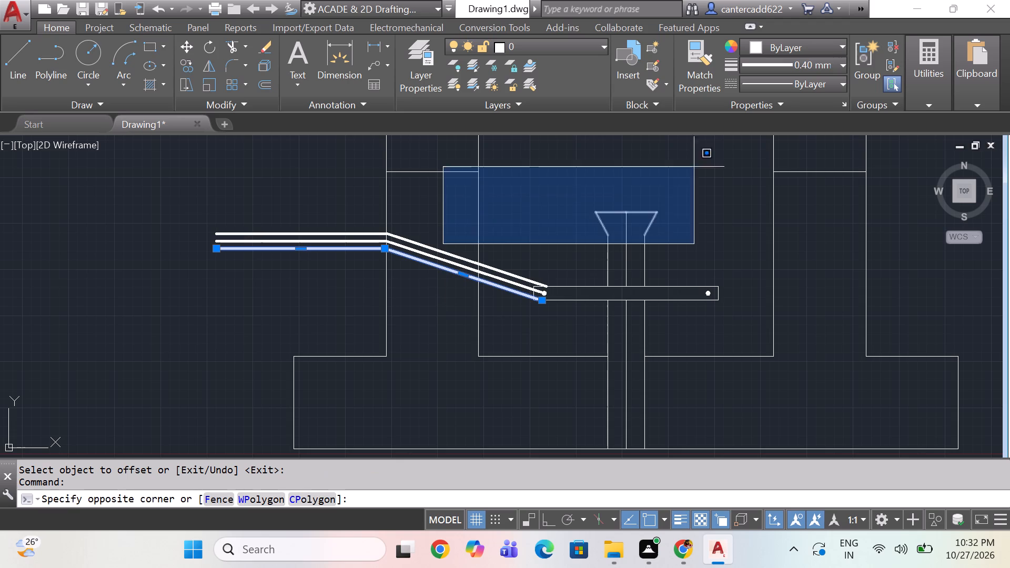
{"action": "scroll", "coordinate": [448, 237], "scroll_direction": "up", "scroll_amount": 3}
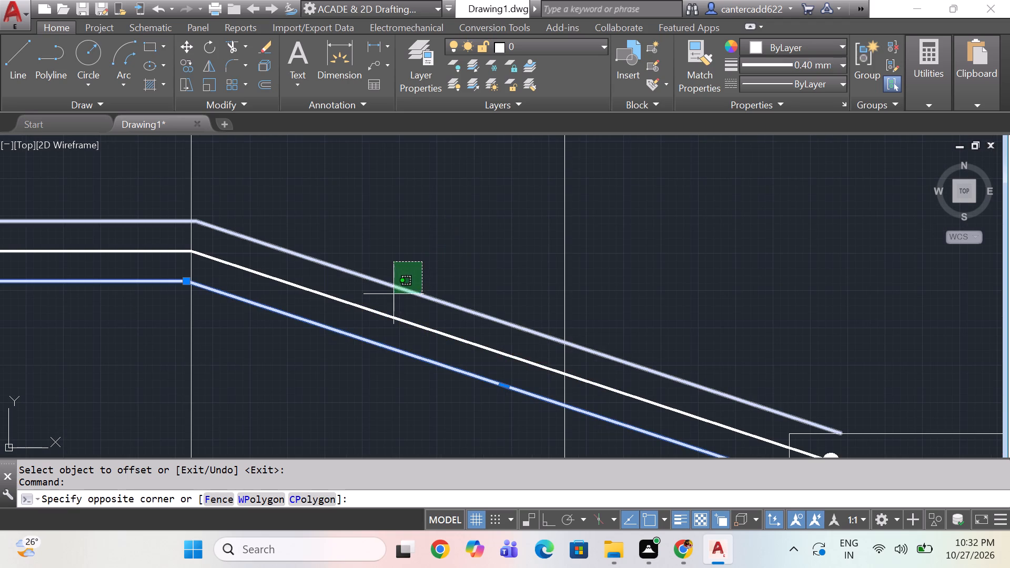
{"action": "left_click", "coordinate": [393, 295]}
{"action": "left_click", "coordinate": [812, 64]}
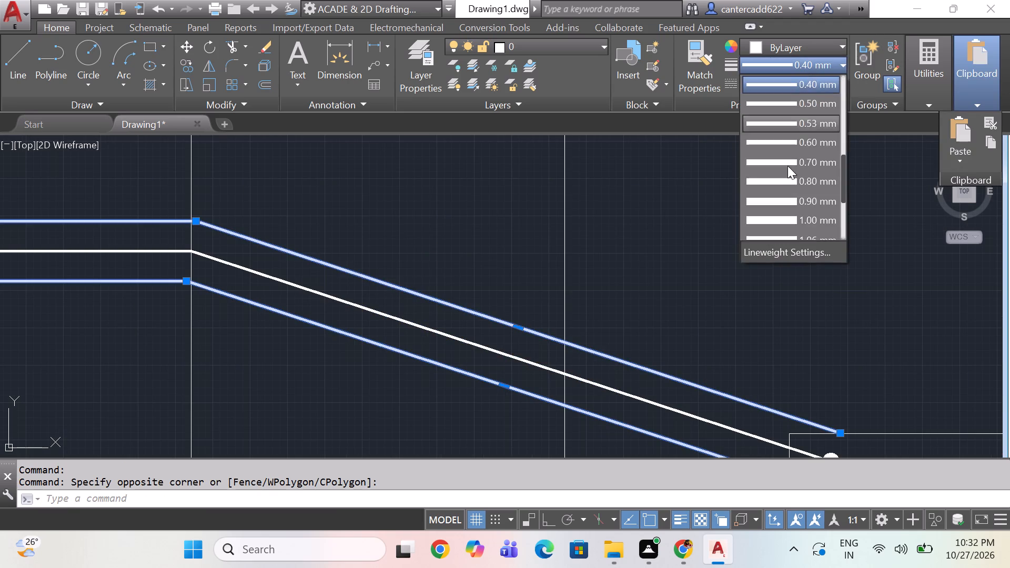
{"action": "scroll", "coordinate": [787, 166], "scroll_direction": "up", "scroll_amount": 7}
{"action": "left_click", "coordinate": [817, 88]}
{"action": "scroll", "coordinate": [296, 327], "scroll_direction": "down", "scroll_amount": 2}
{"action": "scroll", "coordinate": [354, 346], "scroll_direction": "down", "scroll_amount": 2}
{"action": "middle_click_drag", "start_coordinate": [358, 352], "coordinate": [432, 336]}
{"action": "scroll", "coordinate": [390, 341], "scroll_direction": "up", "scroll_amount": 1}
{"action": "key", "text": "space"}
{"action": "scroll", "coordinate": [433, 315], "scroll_direction": "up", "scroll_amount": 1}
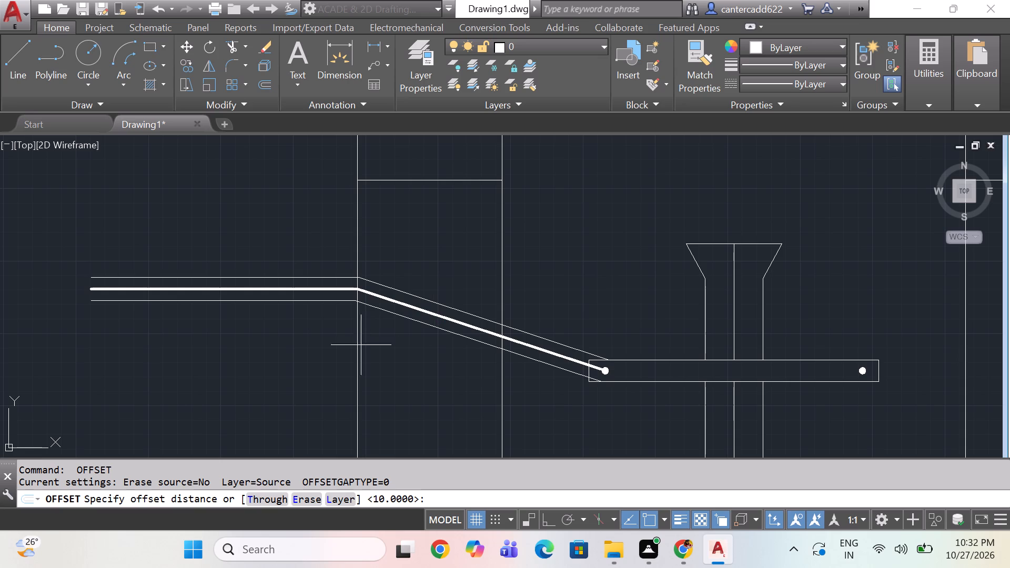
{"action": "key", "text": "Escape"}
Trim away the parts of both offset polylines lying outside the left upright, keeping only the sloped stretch within it.
{"action": "type", "text": "tr"}
{"action": "key", "text": "space"}
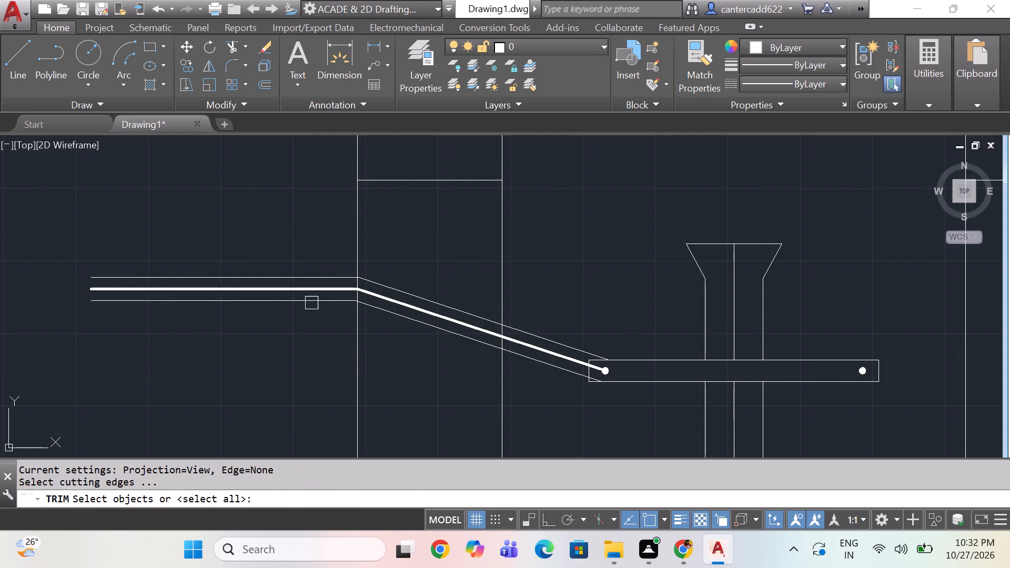
{"action": "key", "text": "space"}
{"action": "left_click", "coordinate": [318, 279]}
{"action": "left_click", "coordinate": [318, 301]}
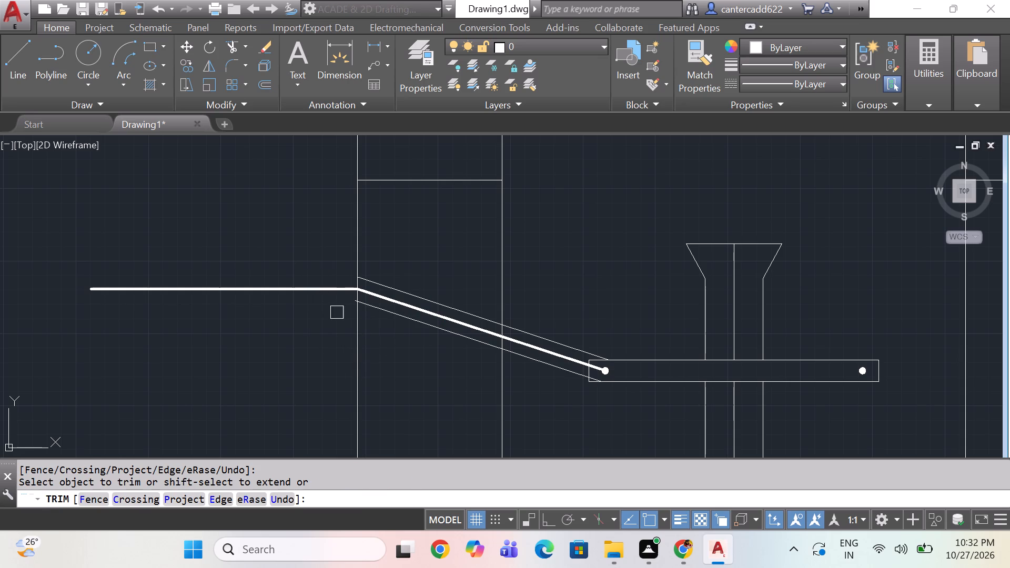
{"action": "left_click", "coordinate": [534, 363]}
{"action": "left_click", "coordinate": [529, 330]}
Trim both vertical edges of the left upright between the two offset lines to open a sloped cable channel.
{"action": "scroll", "coordinate": [355, 296], "scroll_direction": "up", "scroll_amount": 3}
{"action": "left_click", "coordinate": [344, 313]}
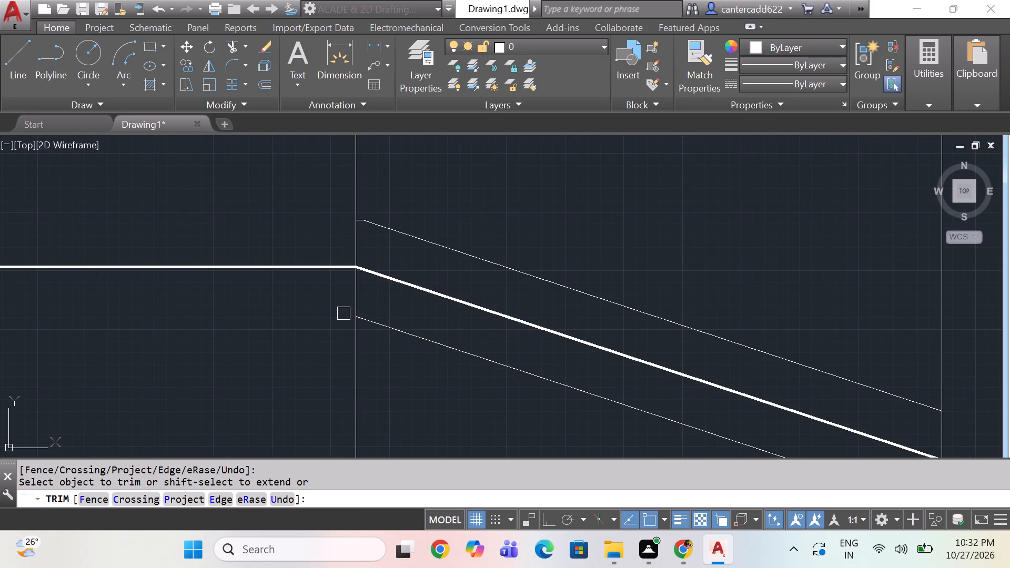
{"action": "left_click", "coordinate": [355, 302]}
{"action": "left_click", "coordinate": [357, 238]}
{"action": "scroll", "coordinate": [359, 251], "scroll_direction": "down", "scroll_amount": 1}
{"action": "middle_click_drag", "start_coordinate": [627, 357], "coordinate": [479, 298]}
{"action": "left_click", "coordinate": [577, 307]}
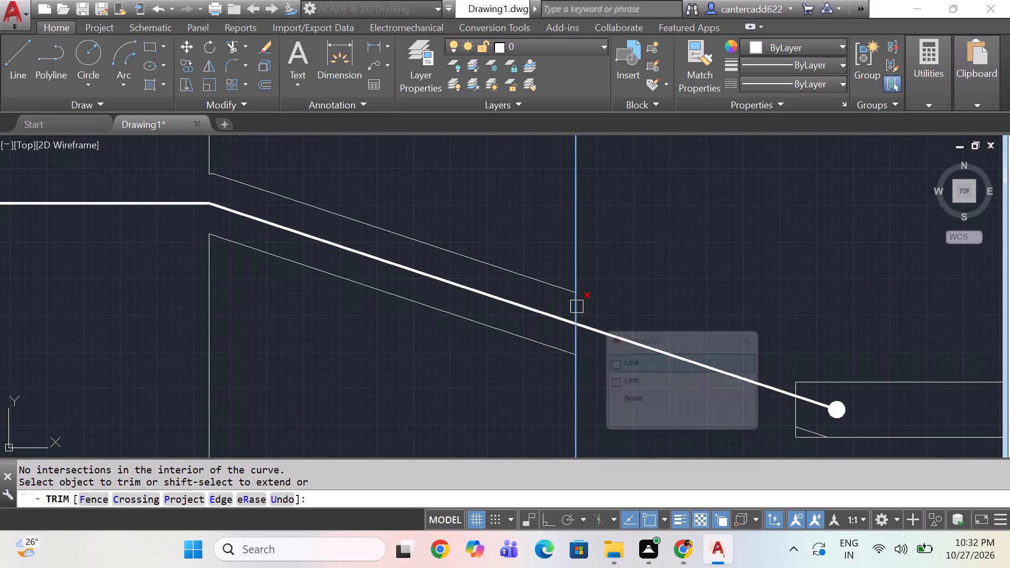
{"action": "left_click", "coordinate": [640, 366]}
{"action": "left_click", "coordinate": [579, 342]}
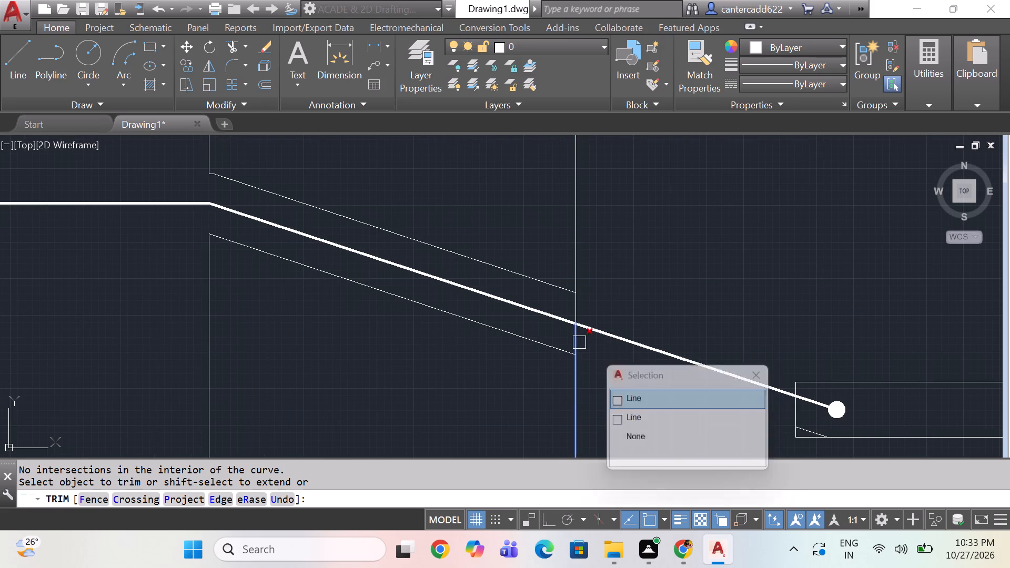
{"action": "left_click", "coordinate": [653, 395]}
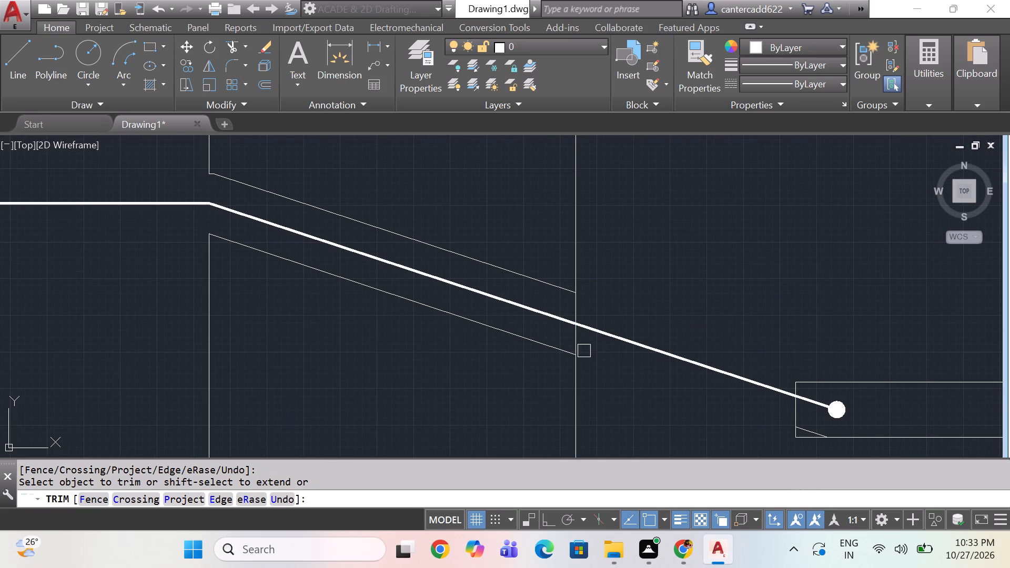
{"action": "scroll", "coordinate": [583, 348], "scroll_direction": "up", "scroll_amount": 2}
{"action": "left_click", "coordinate": [561, 331]}
{"action": "left_click", "coordinate": [562, 261]}
Clean up the channel's upper corner at the upright's outer edge so the sloped line meets the vertical edge directly, without a horizontal stub.
{"action": "scroll", "coordinate": [561, 267], "scroll_direction": "down", "scroll_amount": 3}
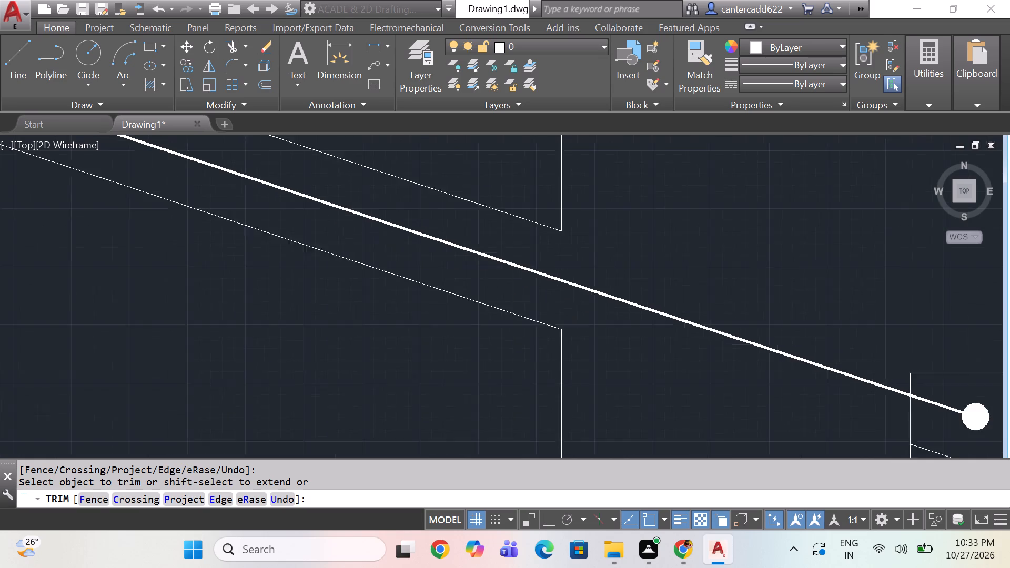
{"action": "middle_click_drag", "start_coordinate": [419, 250], "coordinate": [445, 335]}
{"action": "scroll", "coordinate": [350, 263], "scroll_direction": "up", "scroll_amount": 5}
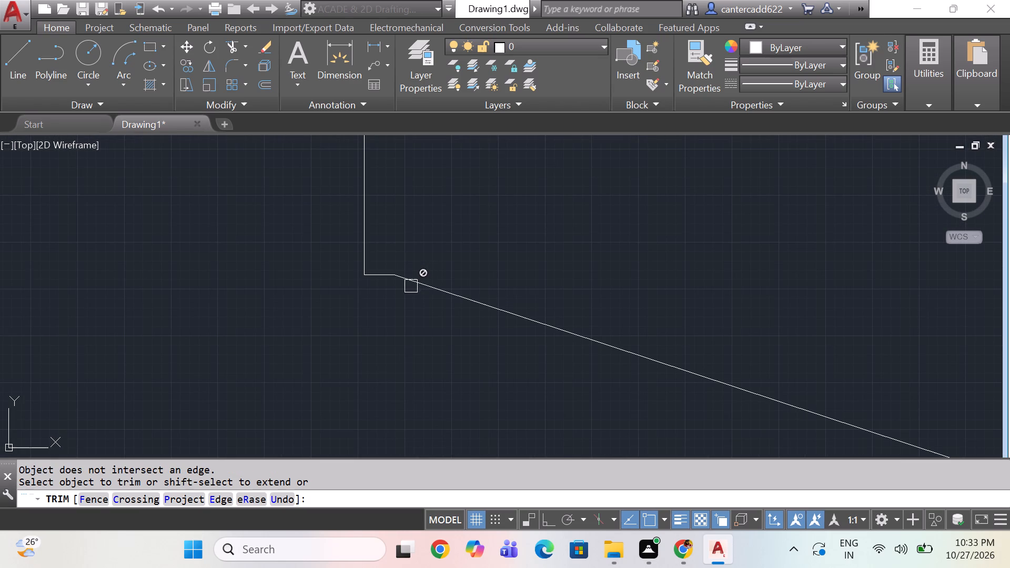
{"action": "scroll", "coordinate": [405, 298], "scroll_direction": "down", "scroll_amount": 2}
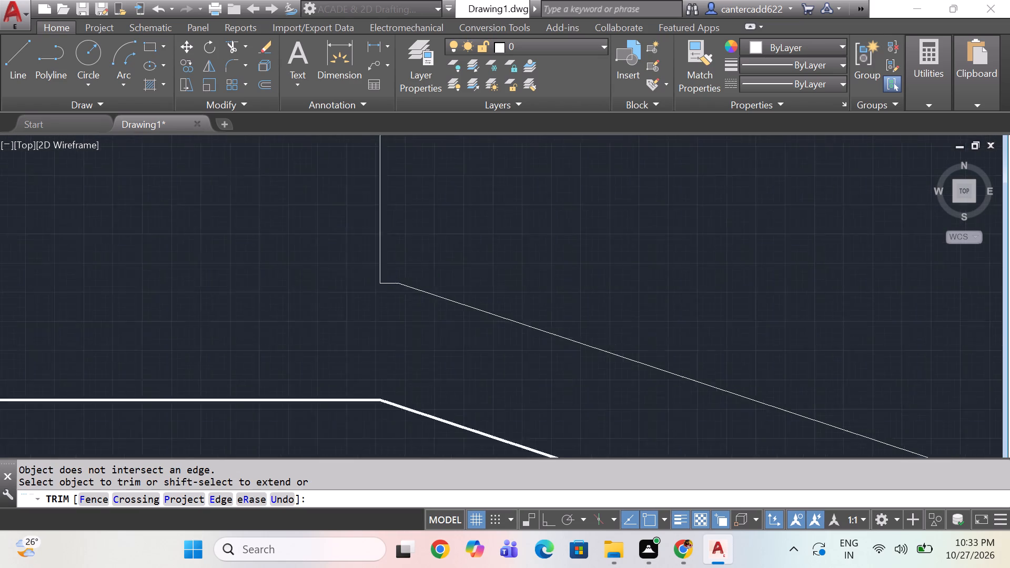
{"action": "scroll", "coordinate": [405, 299], "scroll_direction": "down", "scroll_amount": 2}
{"action": "scroll", "coordinate": [596, 325], "scroll_direction": "down", "scroll_amount": 1}
{"action": "scroll", "coordinate": [484, 309], "scroll_direction": "up", "scroll_amount": 8}
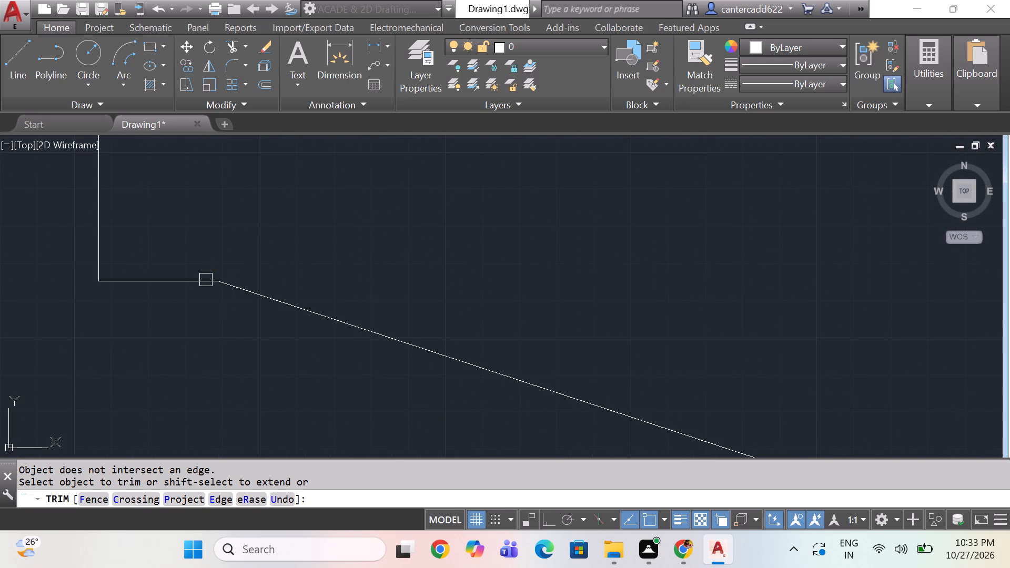
{"action": "left_click", "coordinate": [198, 281]}
{"action": "left_click", "coordinate": [244, 295], "text": "shift"}
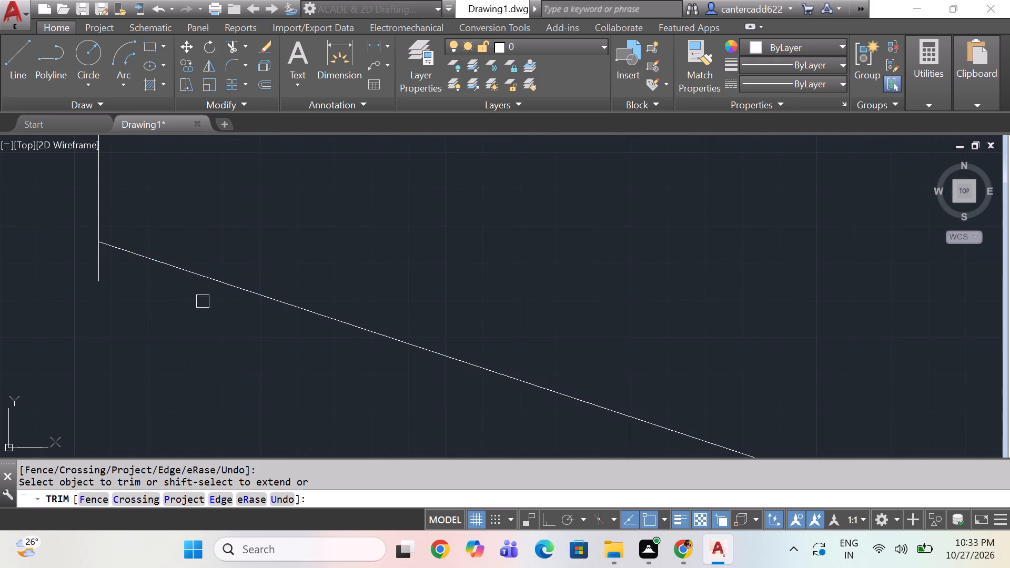
{"action": "left_click", "coordinate": [102, 271]}
{"action": "scroll", "coordinate": [102, 271], "scroll_direction": "down", "scroll_amount": 7}
{"action": "scroll", "coordinate": [319, 332], "scroll_direction": "down", "scroll_amount": 2}
{"action": "middle_click_drag", "start_coordinate": [369, 357], "coordinate": [367, 299]}
{"action": "scroll", "coordinate": [441, 370], "scroll_direction": "up", "scroll_amount": 2}
{"action": "key", "text": "Escape"}
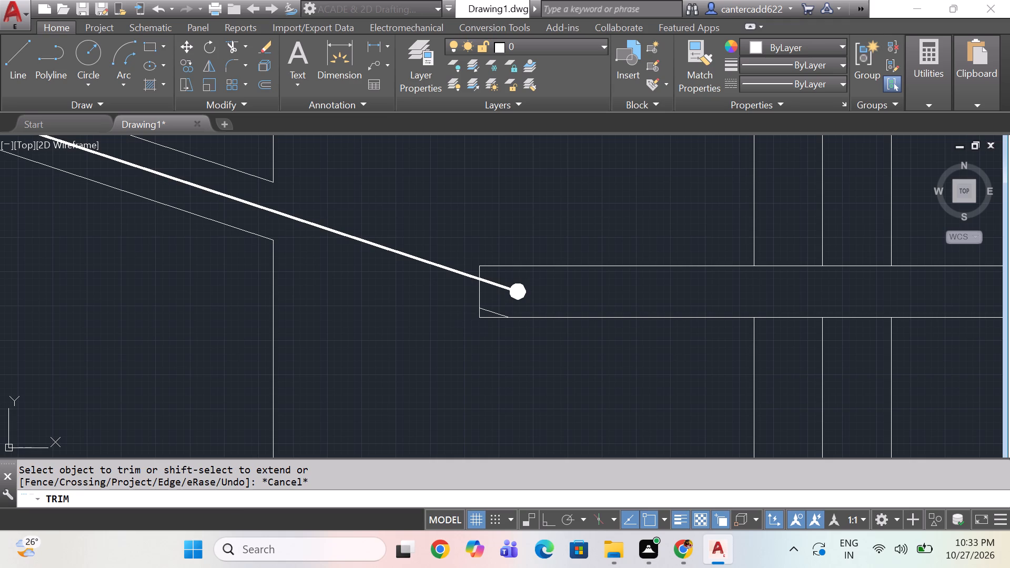
Delete the leftover sloped fragment of the lower offset line inside the dotted bar's left end.
{"action": "left_click", "coordinate": [460, 301]}
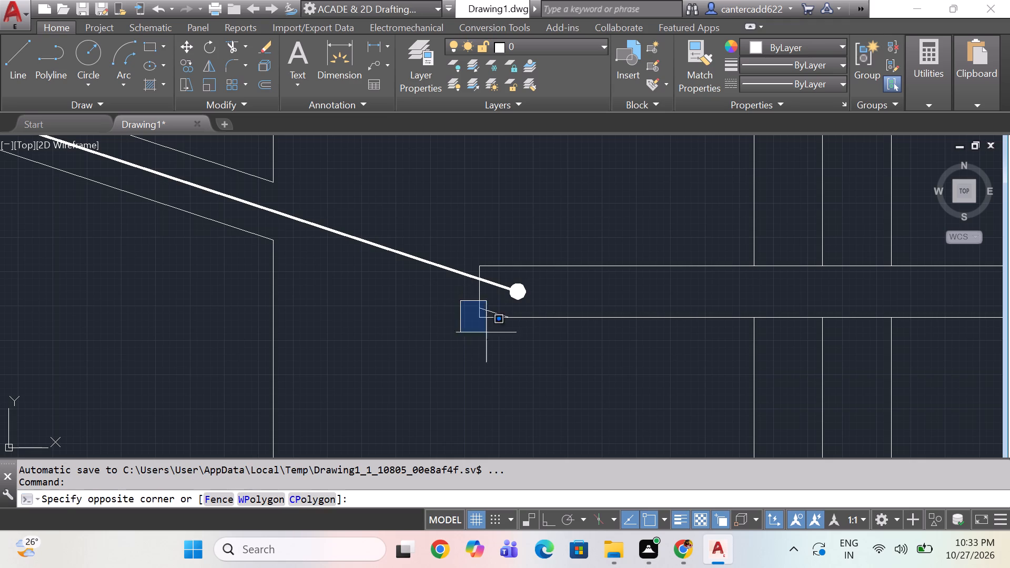
{"action": "left_click", "coordinate": [529, 353]}
{"action": "key", "text": "Delete"}
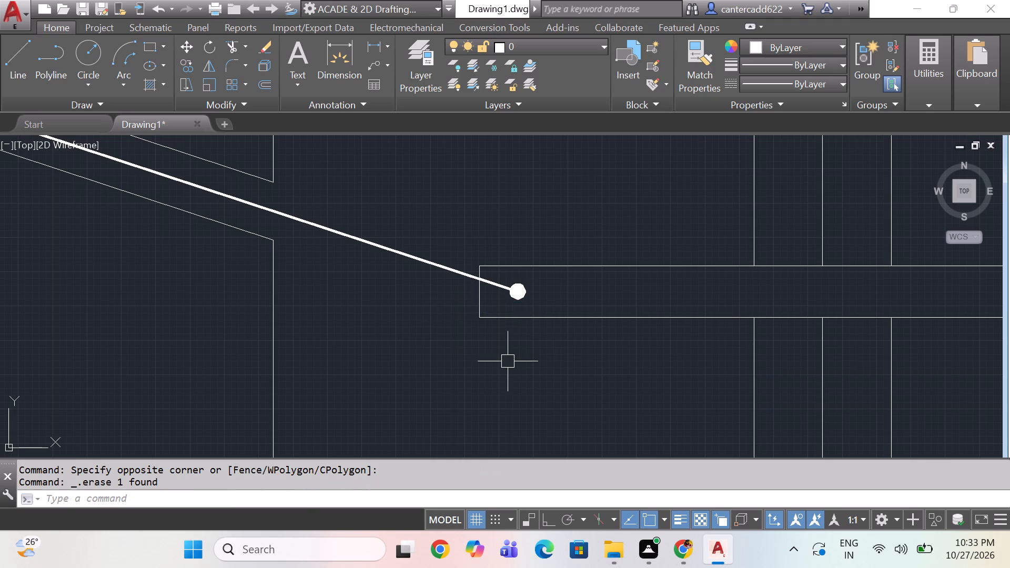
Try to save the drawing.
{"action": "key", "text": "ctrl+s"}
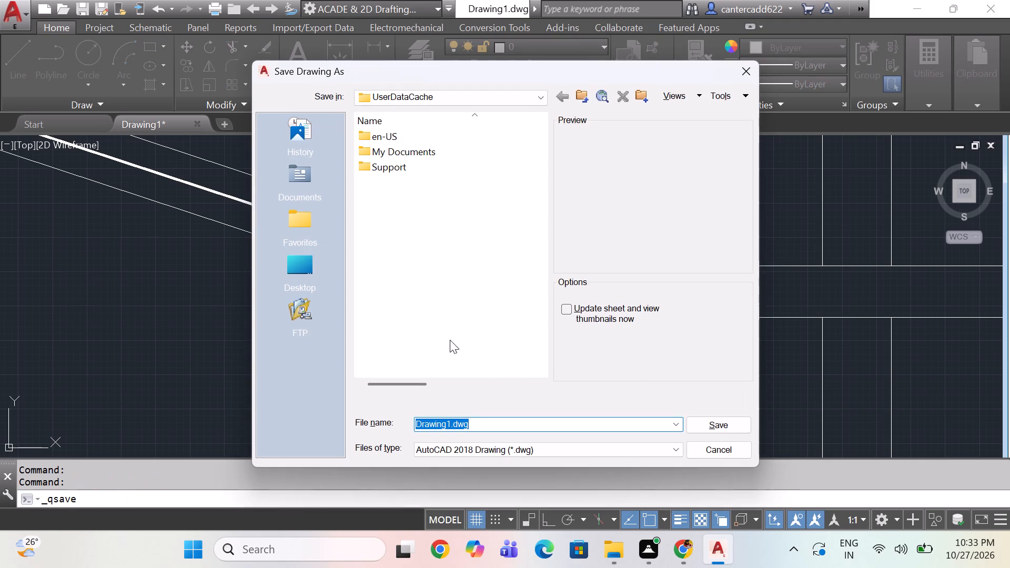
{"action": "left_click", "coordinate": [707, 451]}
Draw an S-shaped spline as a break symbol through the left end of the thick cable line.
{"action": "scroll", "coordinate": [517, 333], "scroll_direction": "down", "scroll_amount": 3}
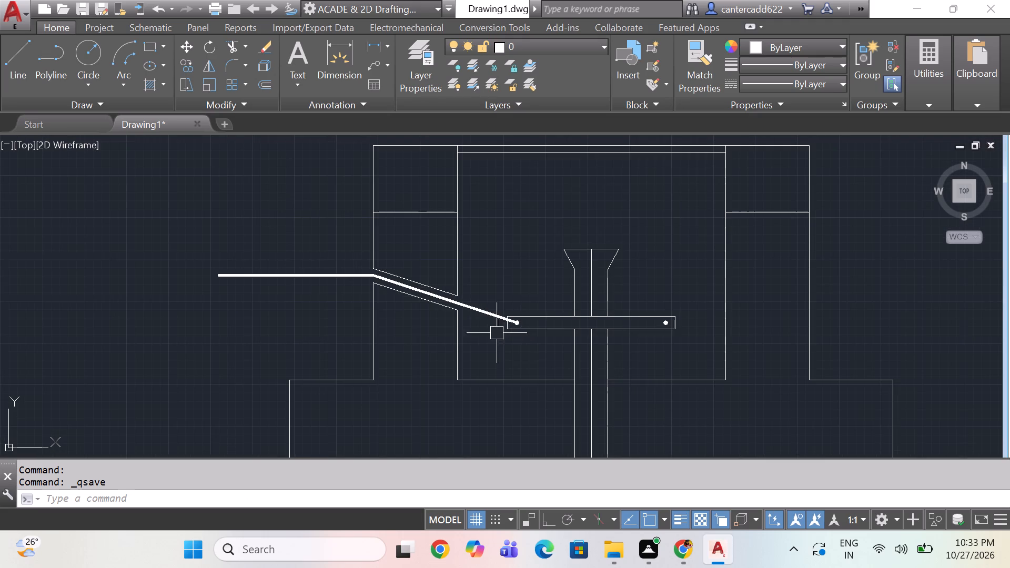
{"action": "middle_click_drag", "start_coordinate": [448, 340], "coordinate": [513, 332]}
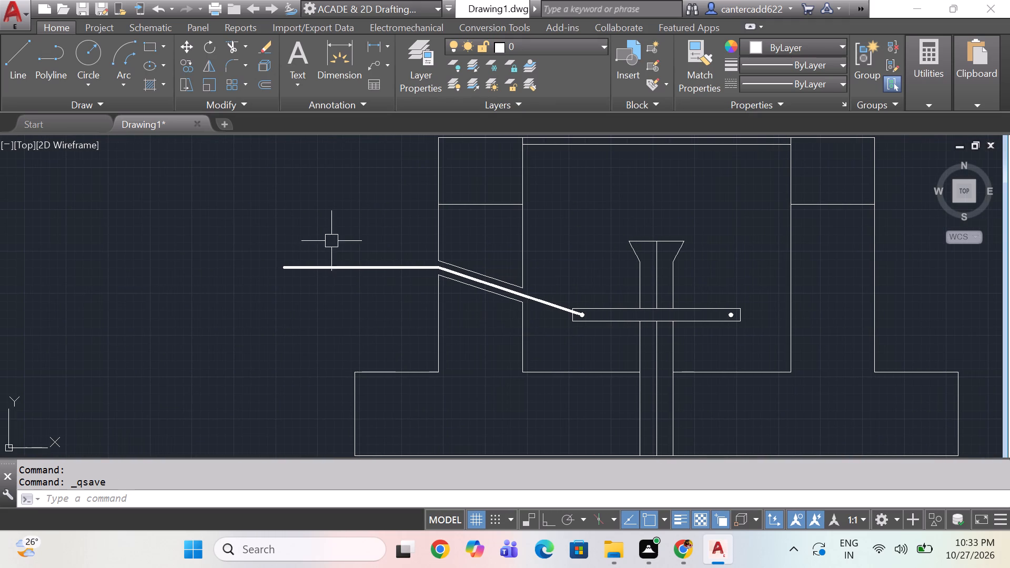
{"action": "scroll", "coordinate": [255, 265], "scroll_direction": "up", "scroll_amount": 1}
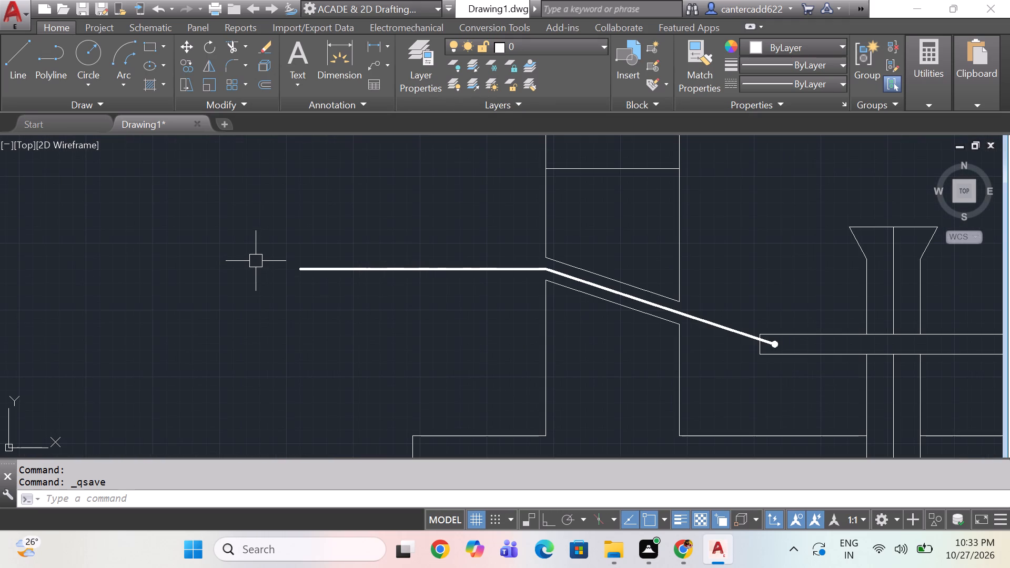
{"action": "type", "text": "spl"}
{"action": "key", "text": "space"}
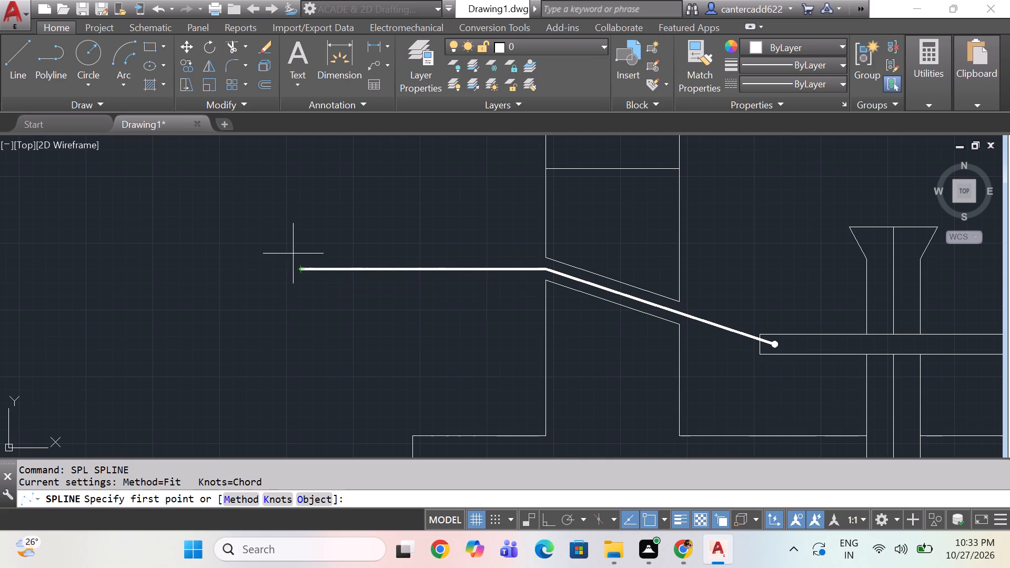
{"action": "left_click", "coordinate": [281, 244]}
{"action": "left_click", "coordinate": [293, 249]}
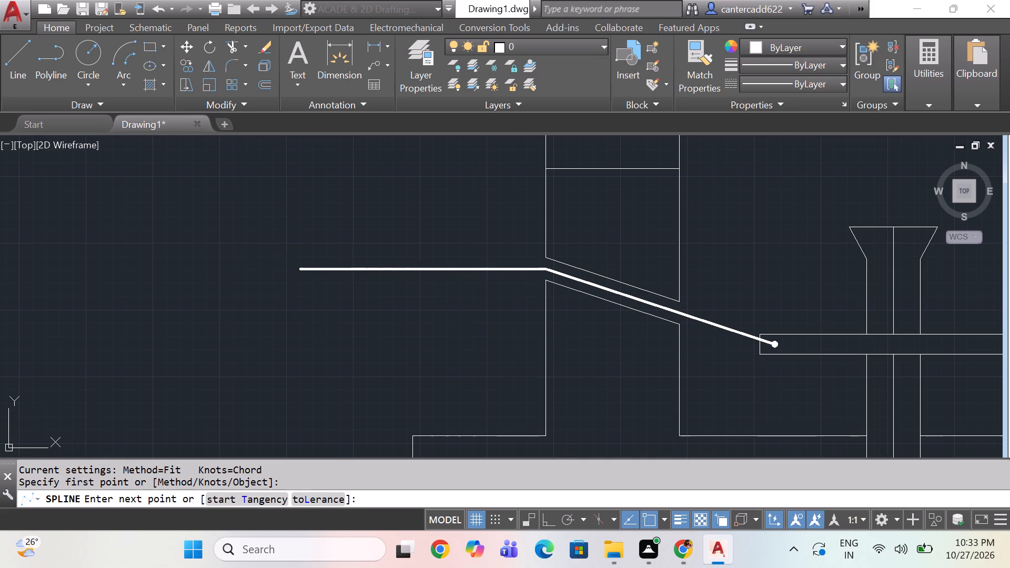
{"action": "left_click", "coordinate": [298, 270]}
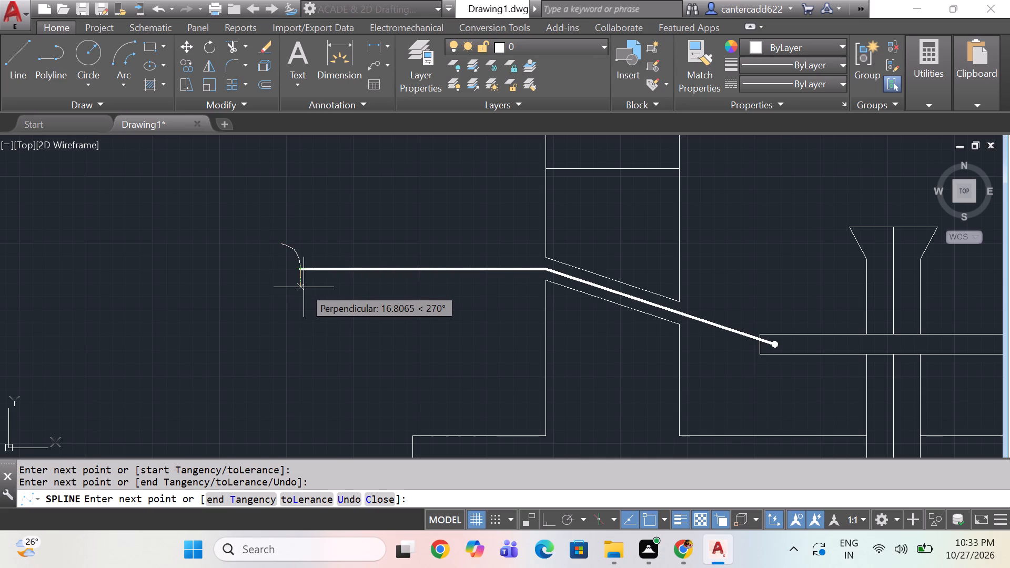
{"action": "scroll", "coordinate": [304, 285], "scroll_direction": "up", "scroll_amount": 2}
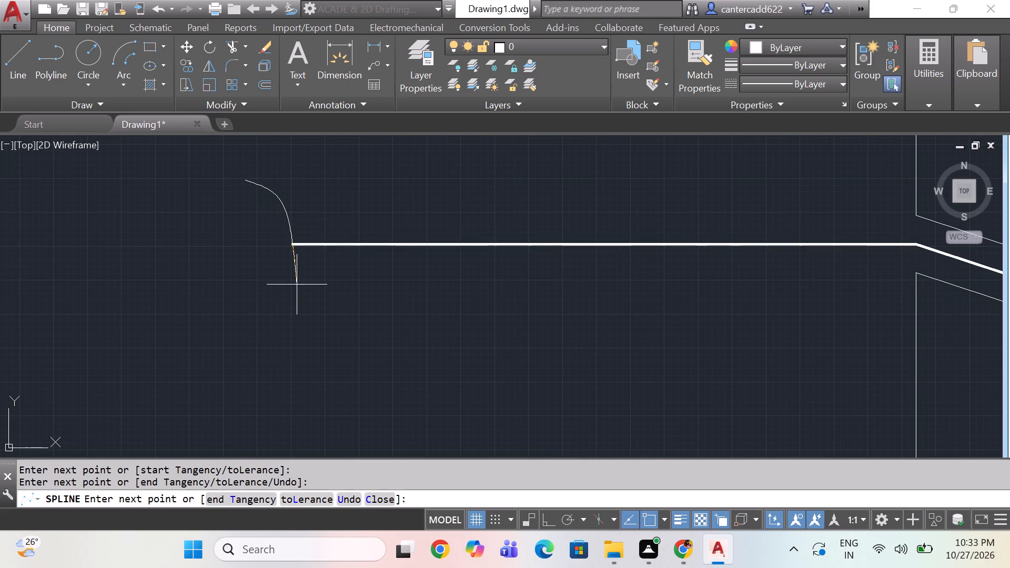
{"action": "left_click", "coordinate": [298, 285]}
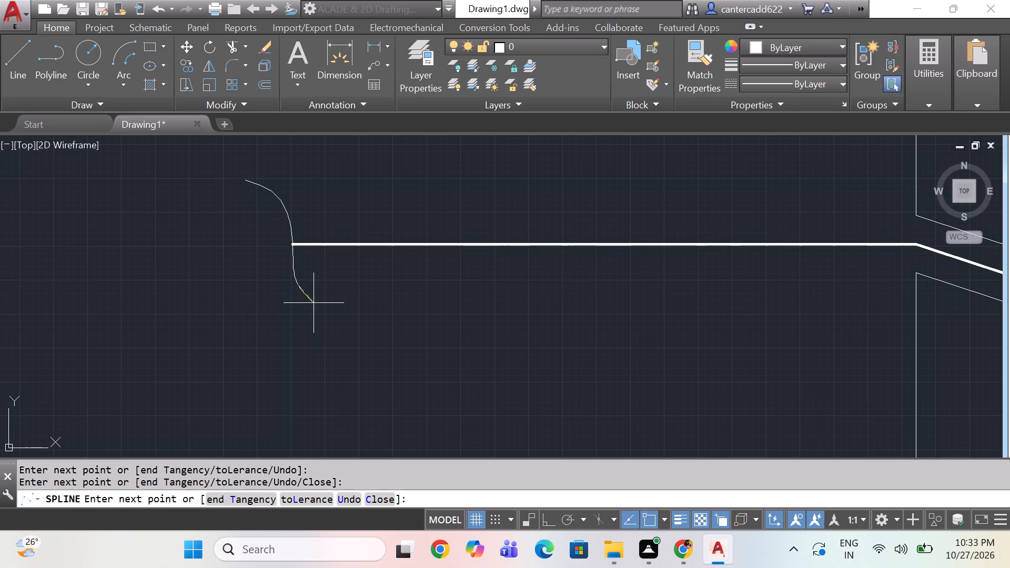
{"action": "left_click", "coordinate": [313, 302]}
{"action": "left_click", "coordinate": [342, 307]}
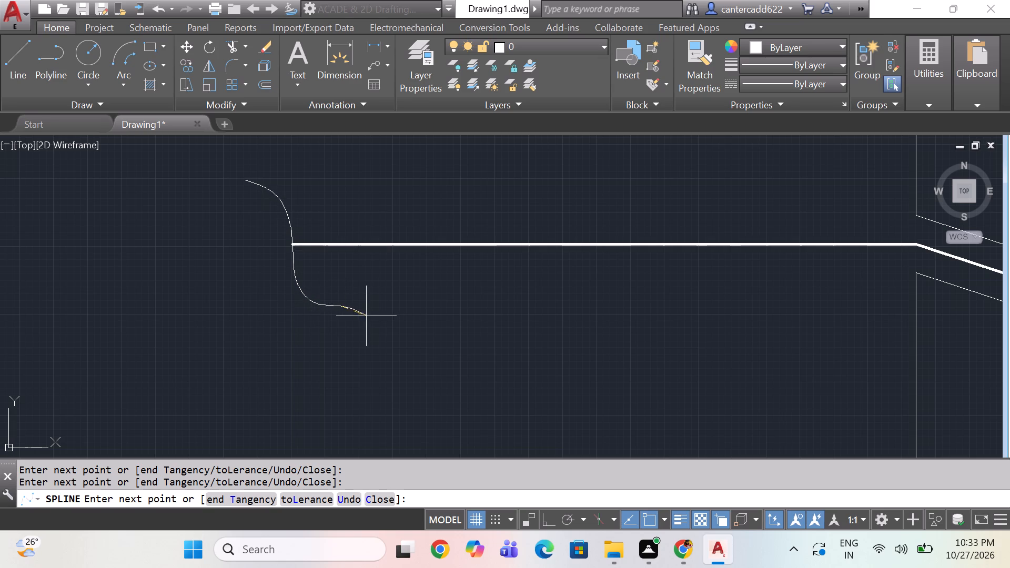
{"action": "key", "text": "space"}
Match the S-shaped spline's properties to those of the thick cable polyline.
{"action": "key", "text": "m"}
{"action": "key", "text": "a"}
{"action": "key", "text": "space"}
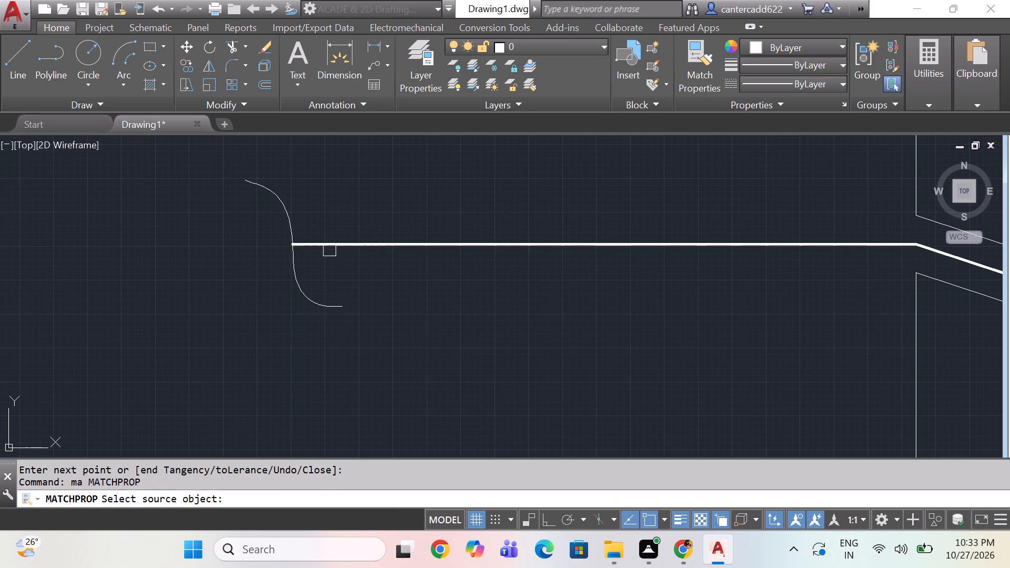
{"action": "left_click", "coordinate": [331, 245]}
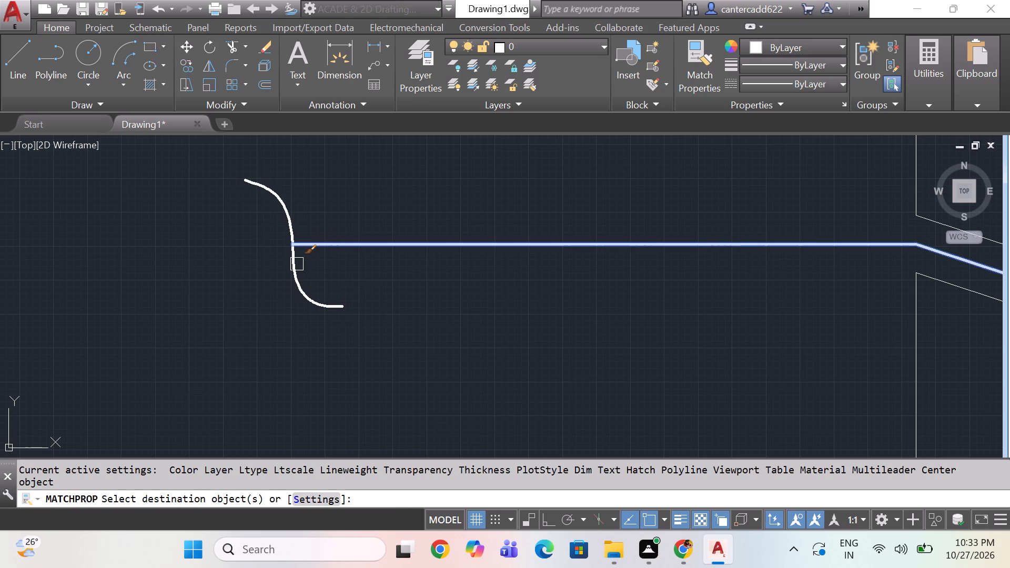
{"action": "left_click", "coordinate": [297, 264]}
{"action": "scroll", "coordinate": [404, 301], "scroll_direction": "down", "scroll_amount": 3}
{"action": "middle_click_drag", "start_coordinate": [431, 315], "coordinate": [278, 268]}
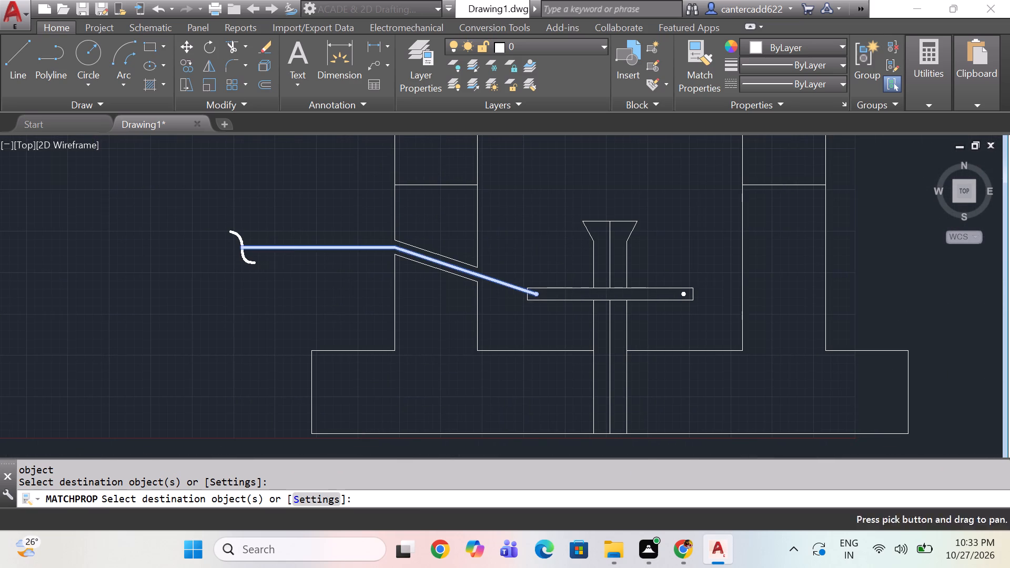
Save the drawing as 35 pages-35 in the clearsynth folder under projects on drive D.
{"action": "key", "text": "Escape"}
{"action": "scroll", "coordinate": [344, 295], "scroll_direction": "down", "scroll_amount": 1}
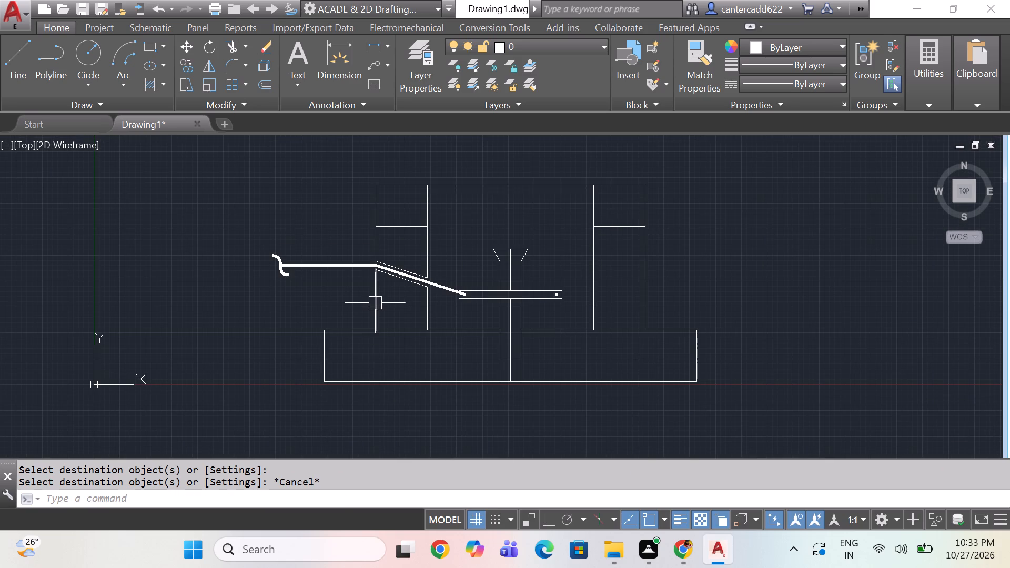
{"action": "key", "text": "ctrl+s"}
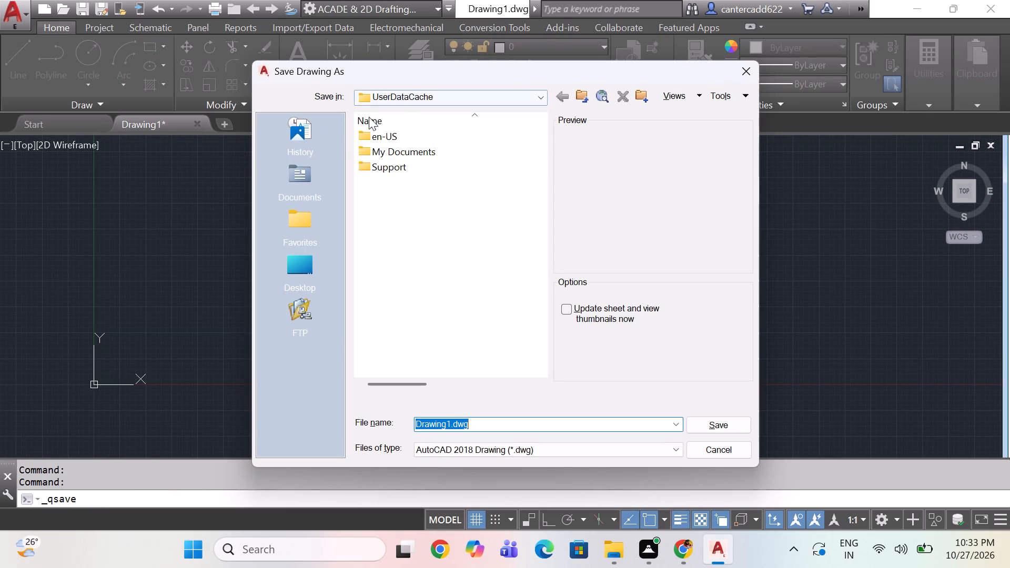
{"action": "left_click", "coordinate": [472, 105]}
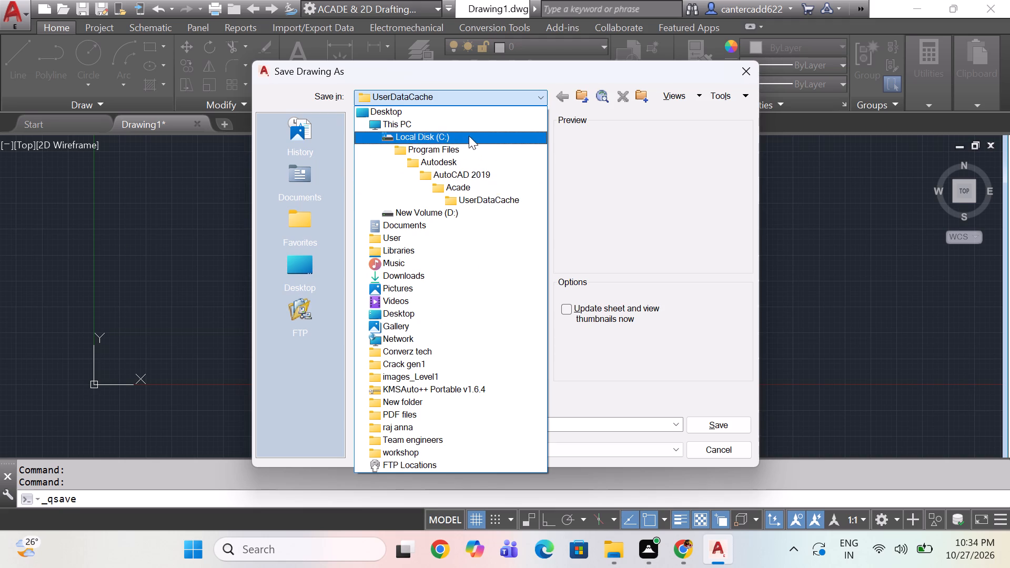
{"action": "left_click", "coordinate": [428, 210]}
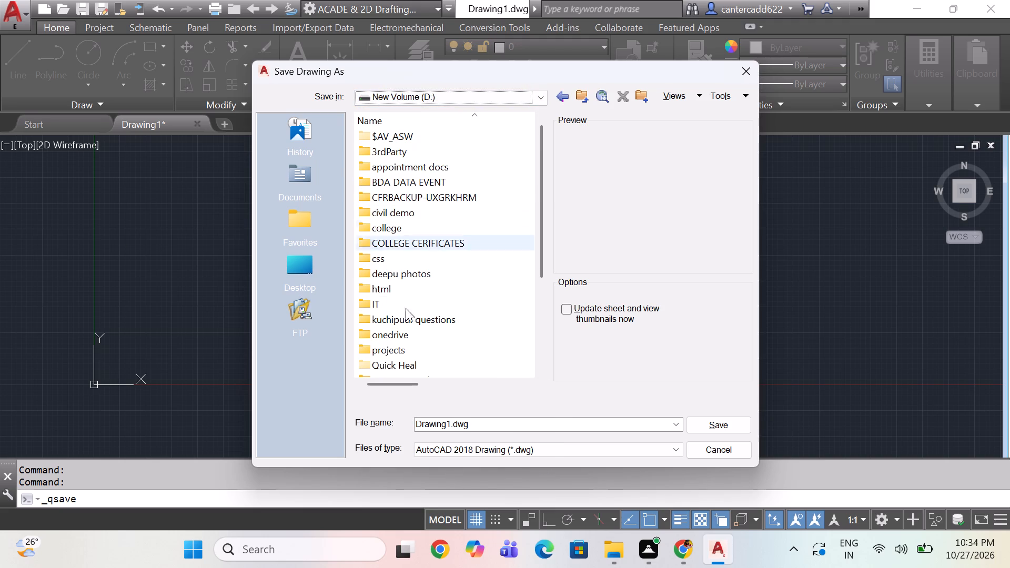
{"action": "double_click", "coordinate": [392, 347]}
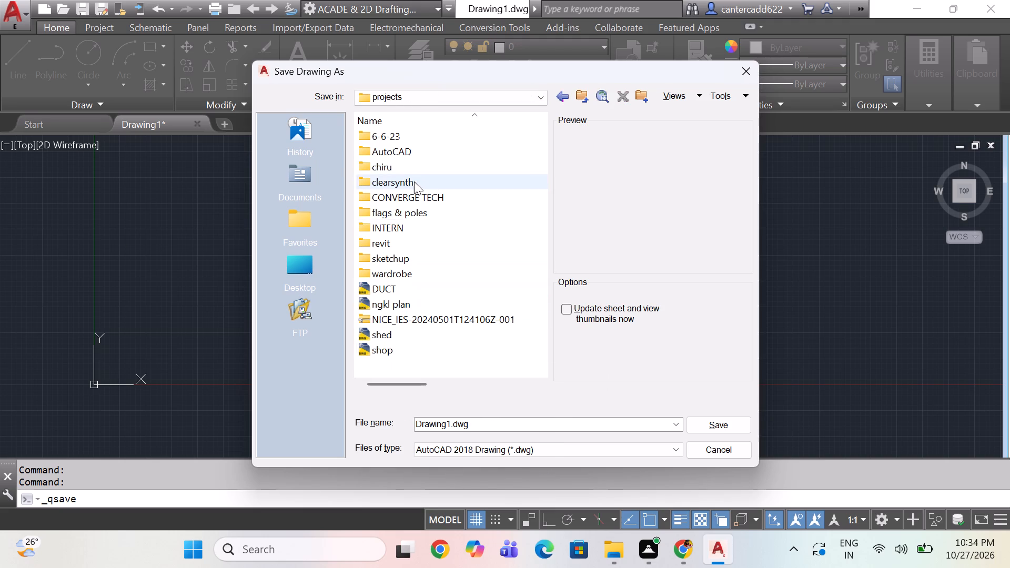
{"action": "double_click", "coordinate": [414, 181]}
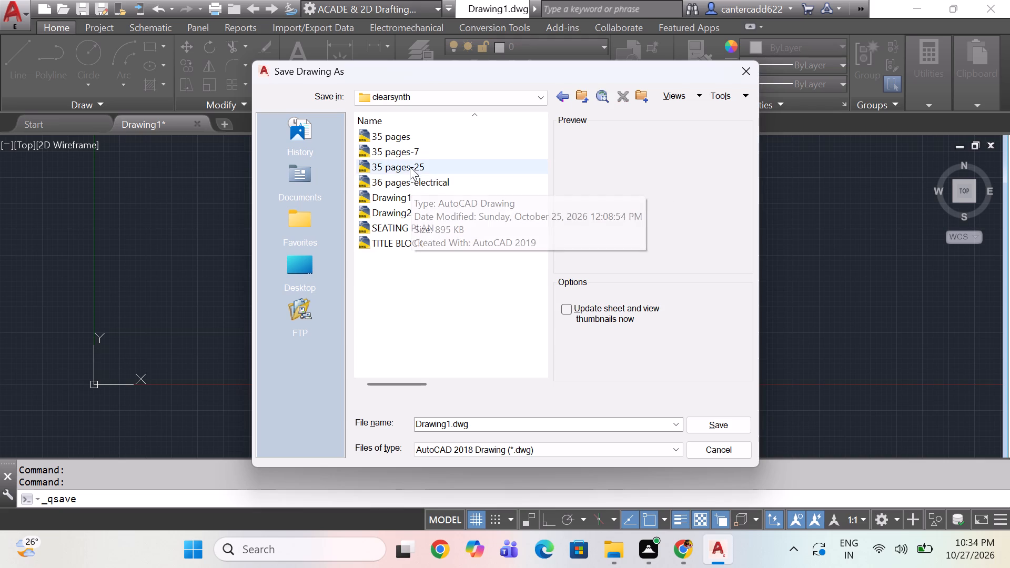
{"action": "left_click", "coordinate": [415, 152]}
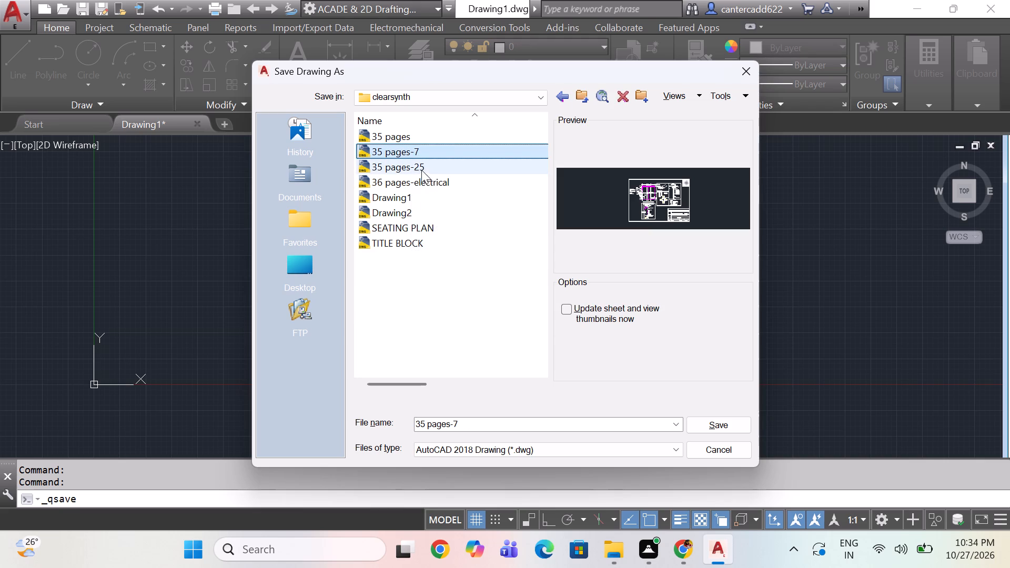
{"action": "double_click", "coordinate": [540, 427]}
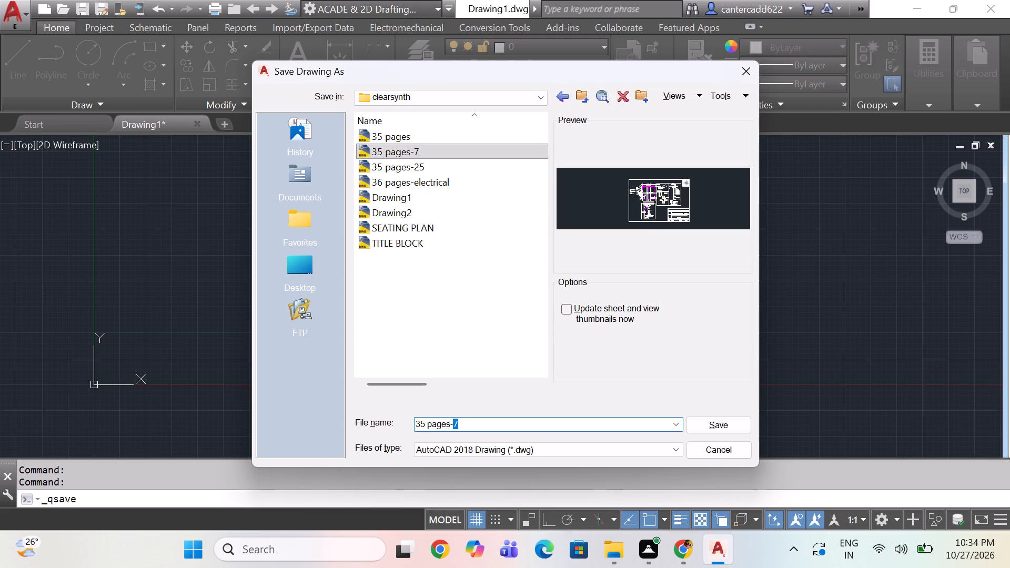
{"action": "key", "text": "3"}
{"action": "key", "text": "5"}
{"action": "left_click", "coordinate": [711, 422]}
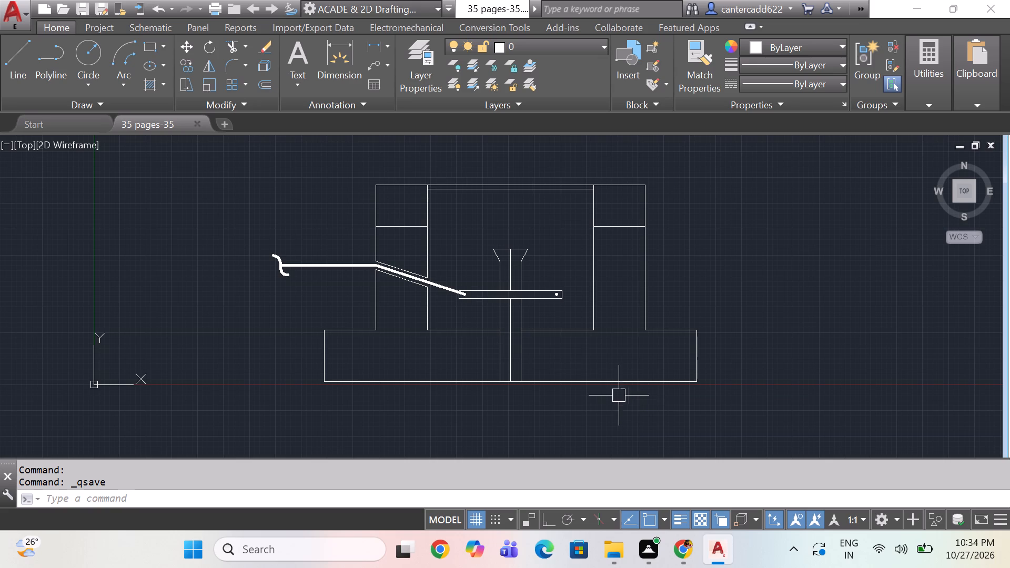
Add the single-line text DETAIL-A with no rotation, just above the rod's tapered head between the uprights.
{"action": "middle_click_drag", "start_coordinate": [560, 337], "coordinate": [555, 346]}
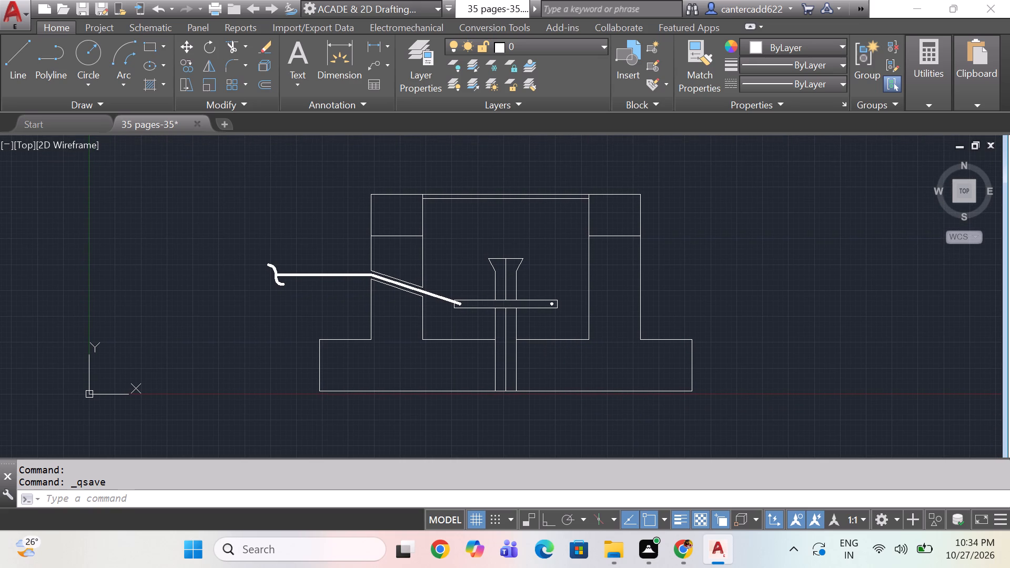
{"action": "key", "text": "d"}
{"action": "key", "text": "t"}
{"action": "key", "text": "space"}
{"action": "scroll", "coordinate": [475, 234], "scroll_direction": "up", "scroll_amount": 1}
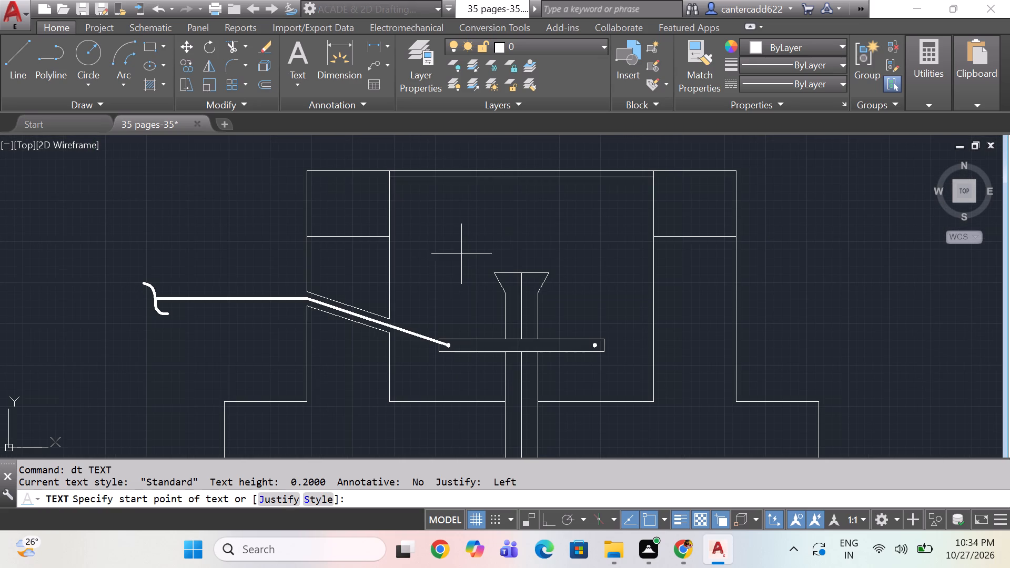
{"action": "left_click", "coordinate": [456, 257]}
{"action": "left_click", "coordinate": [456, 239]}
{"action": "key", "text": "space"}
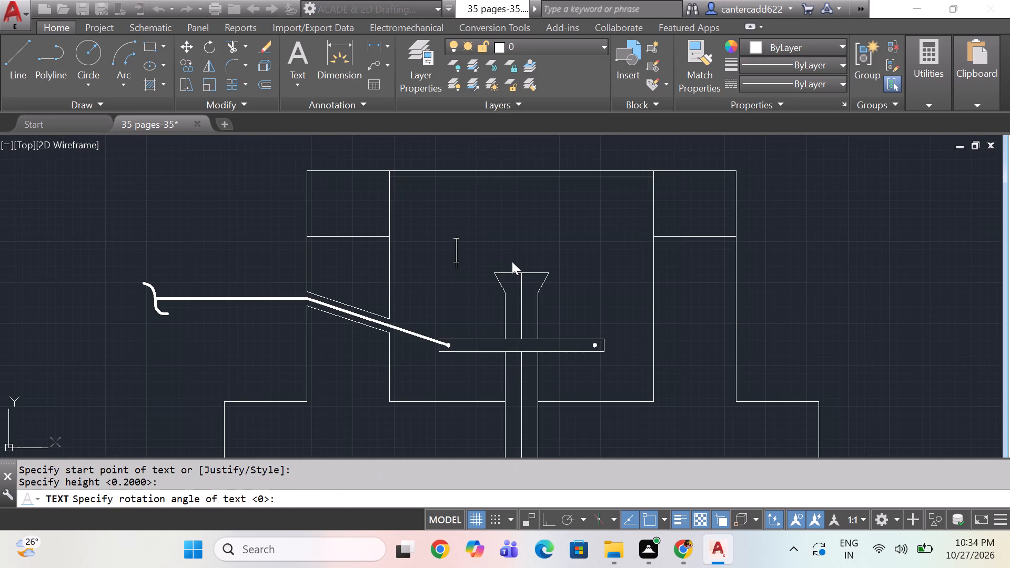
{"action": "key", "text": "d"}
{"action": "key", "text": "e"}
{"action": "key", "text": "BackSpace"}
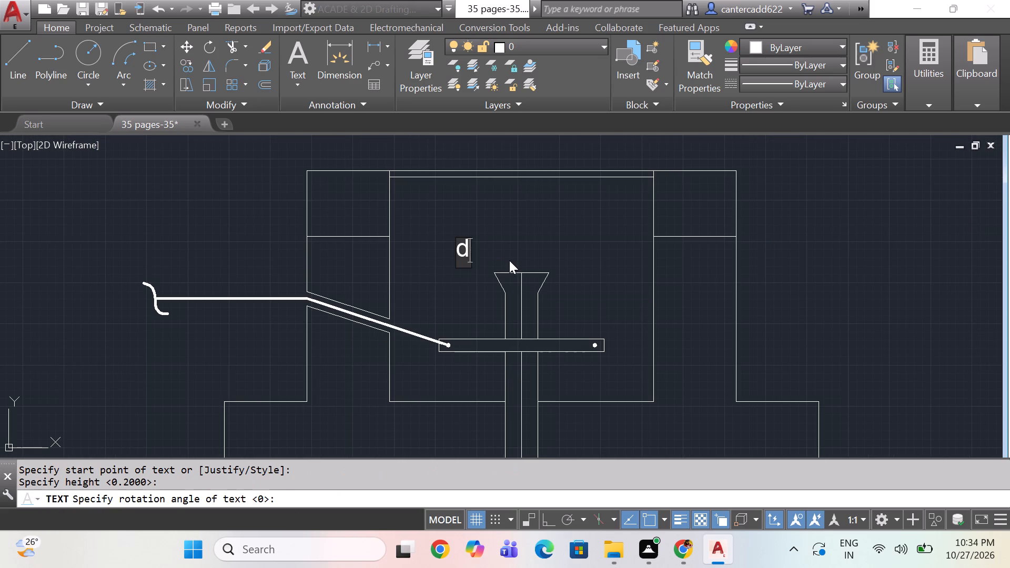
{"action": "key", "text": "BackSpace"}
{"action": "type", "text": "DETAIL"}
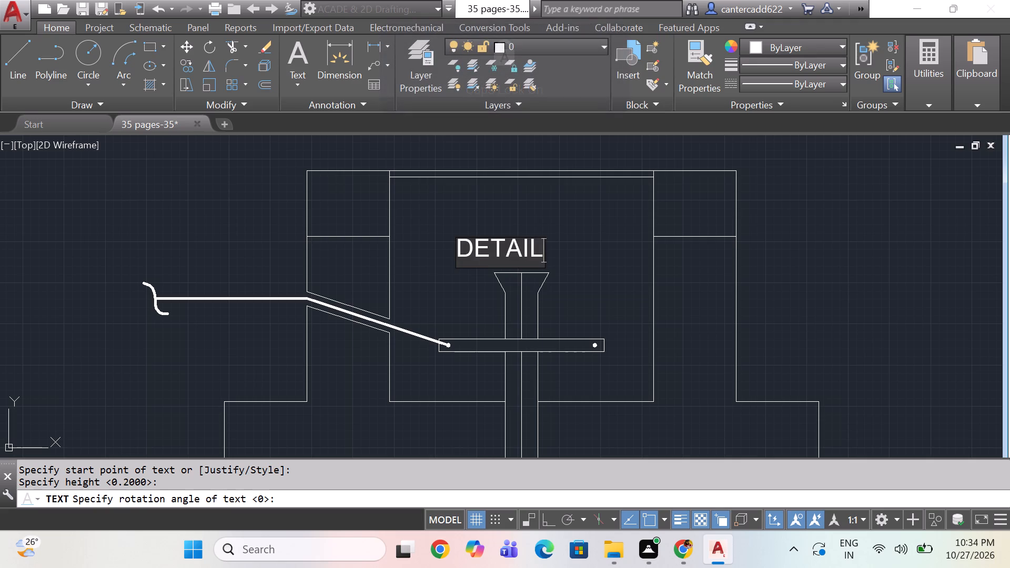
{"action": "type", "text": "-A"}
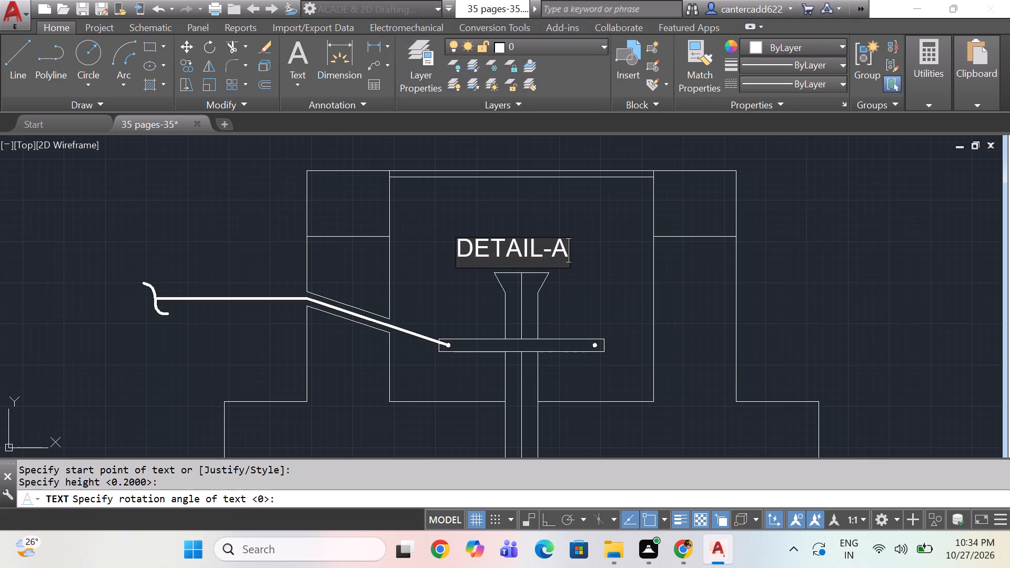
{"action": "left_click", "coordinate": [598, 276]}
{"action": "scroll", "coordinate": [583, 289], "scroll_direction": "down", "scroll_amount": 3}
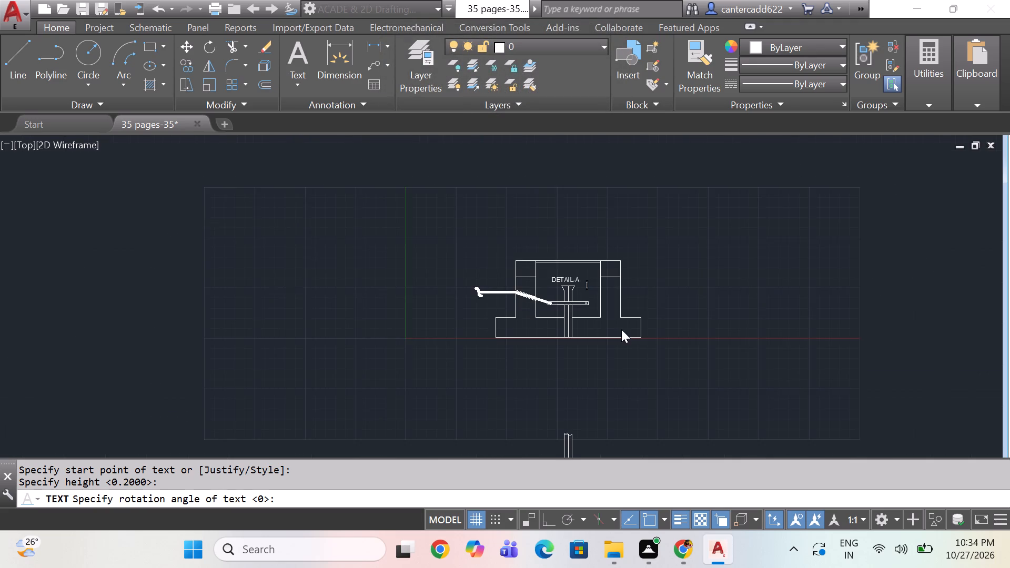
{"action": "middle_click_drag", "start_coordinate": [621, 329], "coordinate": [553, 343]}
{"action": "scroll", "coordinate": [519, 299], "scroll_direction": "up", "scroll_amount": 3}
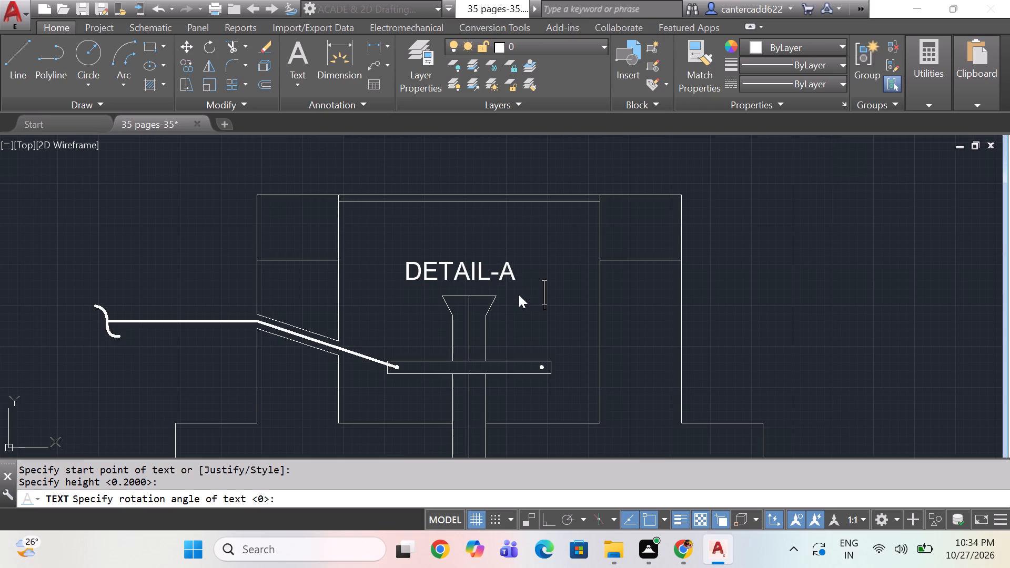
{"action": "key", "text": "Escape"}
Scale the DETAIL-A text by a factor of 0.8 from its insertion point.
{"action": "left_click", "coordinate": [494, 272]}
{"action": "type", "text": "SC"}
{"action": "key", "text": "space"}
{"action": "left_click", "coordinate": [407, 281]}
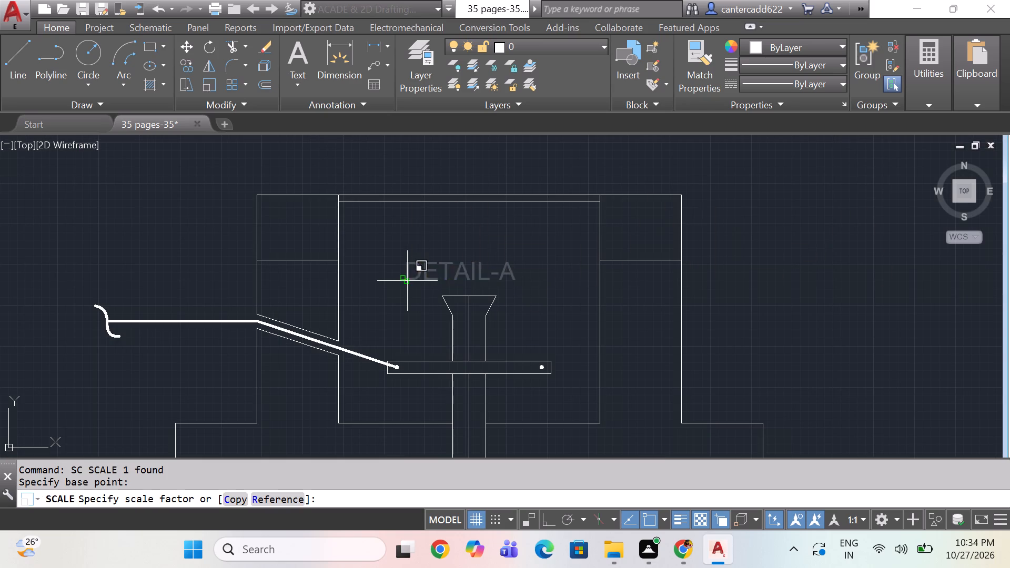
{"action": "type", "text": "0."}
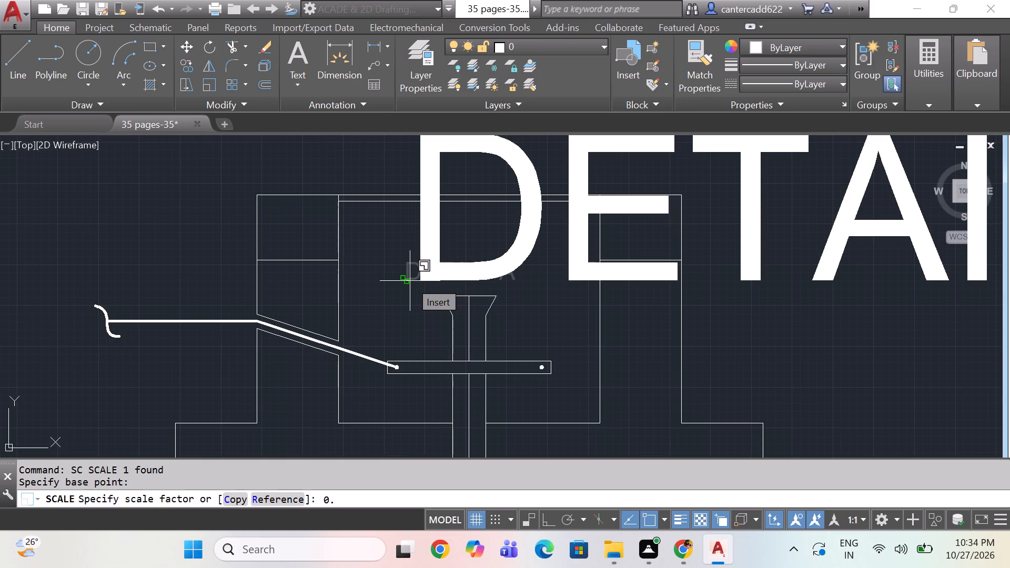
{"action": "type", "text": "8"}
{"action": "key", "text": "space"}
Move the DETAIL-A text slightly to the right so it sits centred above the rod's tapered head.
{"action": "left_click", "coordinate": [411, 264]}
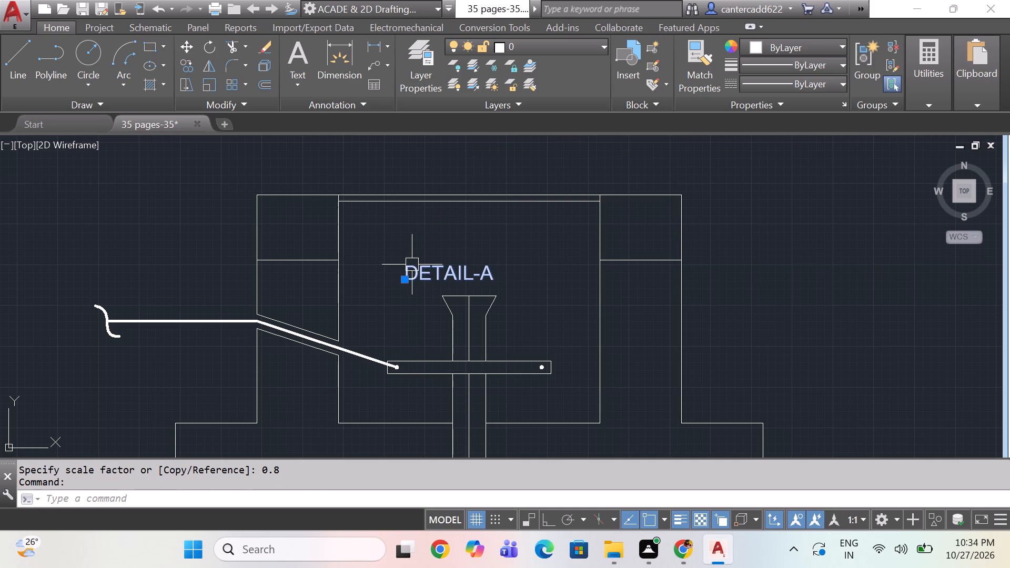
{"action": "type", "text": "M"}
{"action": "key", "text": "space"}
{"action": "scroll", "coordinate": [417, 260], "scroll_direction": "down", "scroll_amount": 1}
{"action": "left_click", "coordinate": [413, 188]}
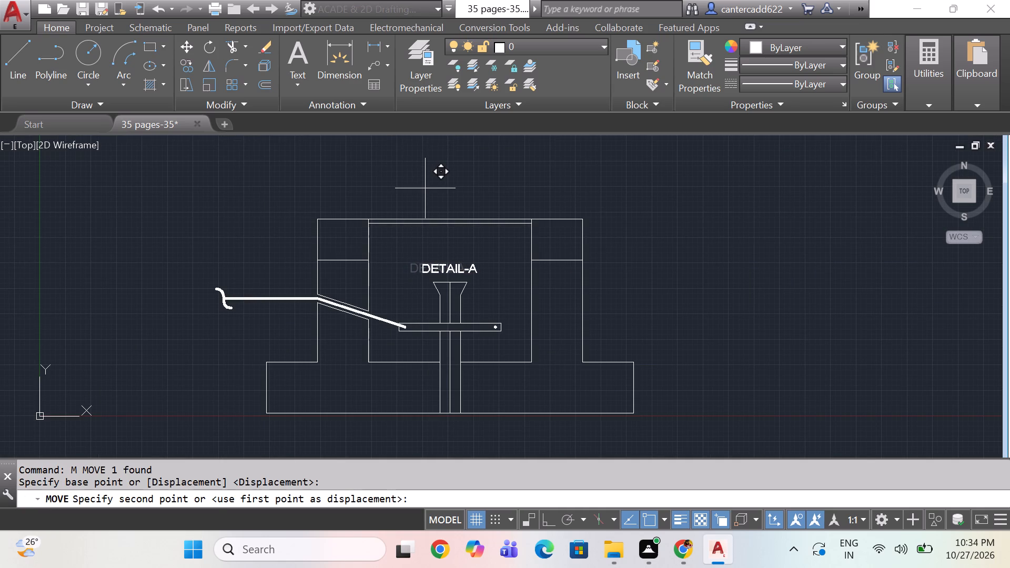
{"action": "left_click", "coordinate": [425, 188]}
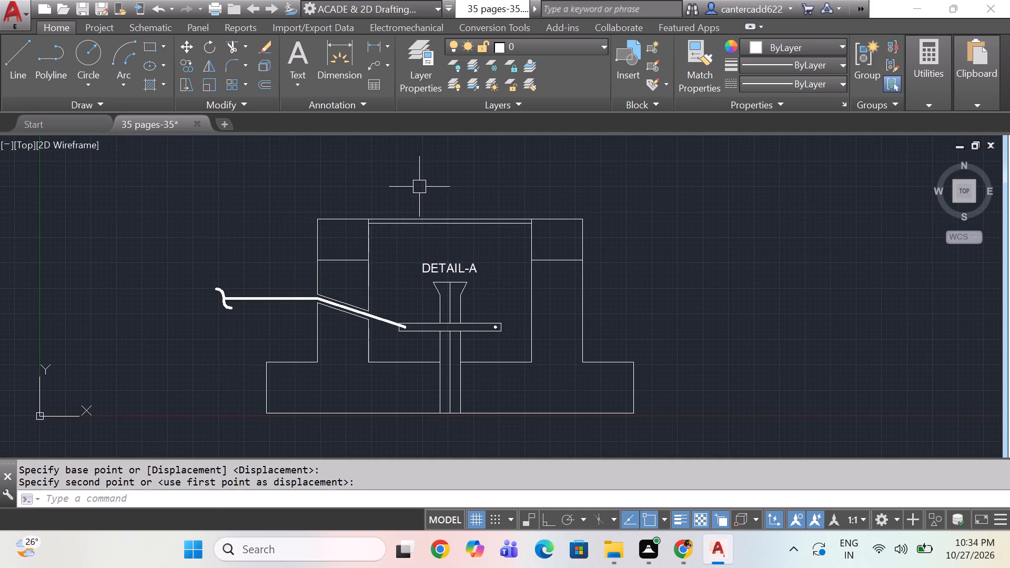
{"action": "key", "text": "Escape"}
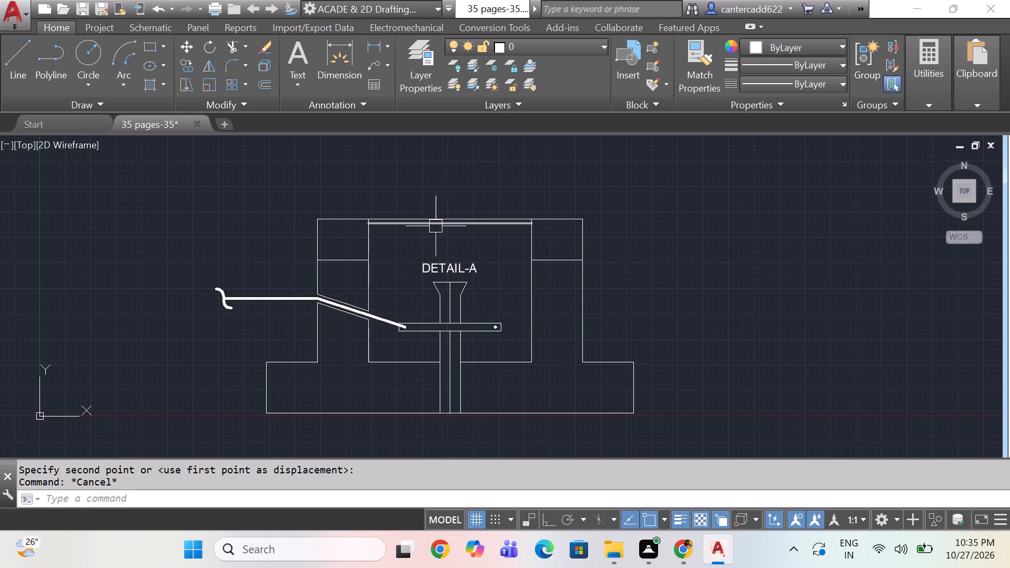
Hatch the thin cover strip spanning between the tops of the two uprights with the ANSI31 pattern.
{"action": "scroll", "coordinate": [413, 211], "scroll_direction": "up", "scroll_amount": 1}
{"action": "middle_click_drag", "start_coordinate": [413, 214], "coordinate": [462, 337]}
{"action": "scroll", "coordinate": [462, 335], "scroll_direction": "down", "scroll_amount": 1}
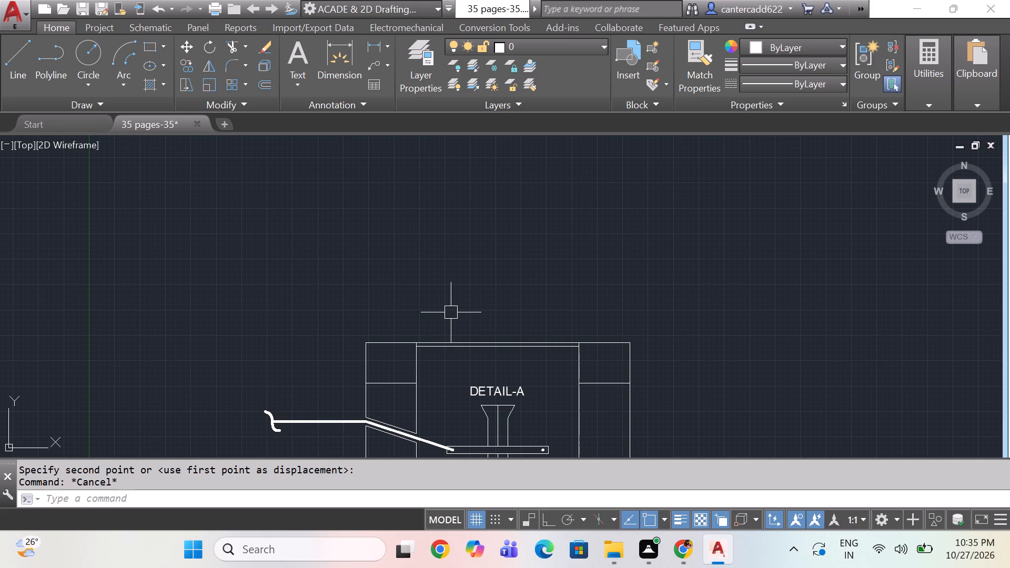
{"action": "type", "text": "H"}
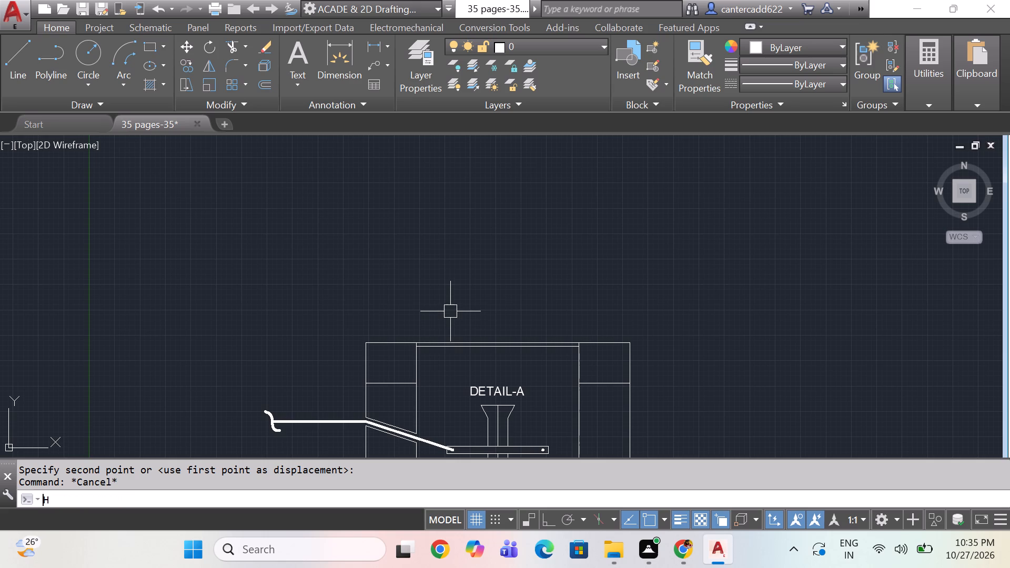
{"action": "key", "text": "space"}
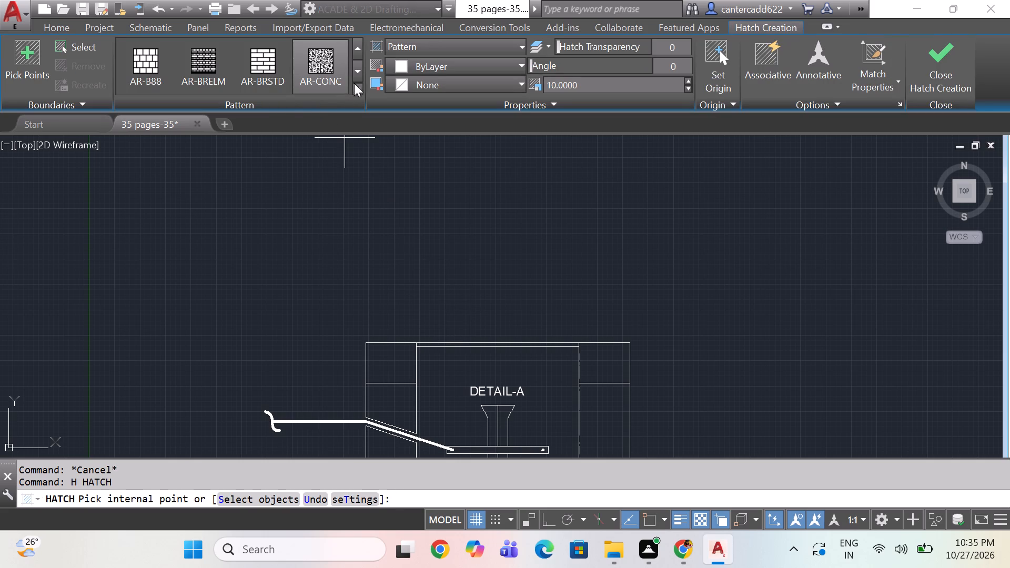
{"action": "left_click", "coordinate": [353, 84]}
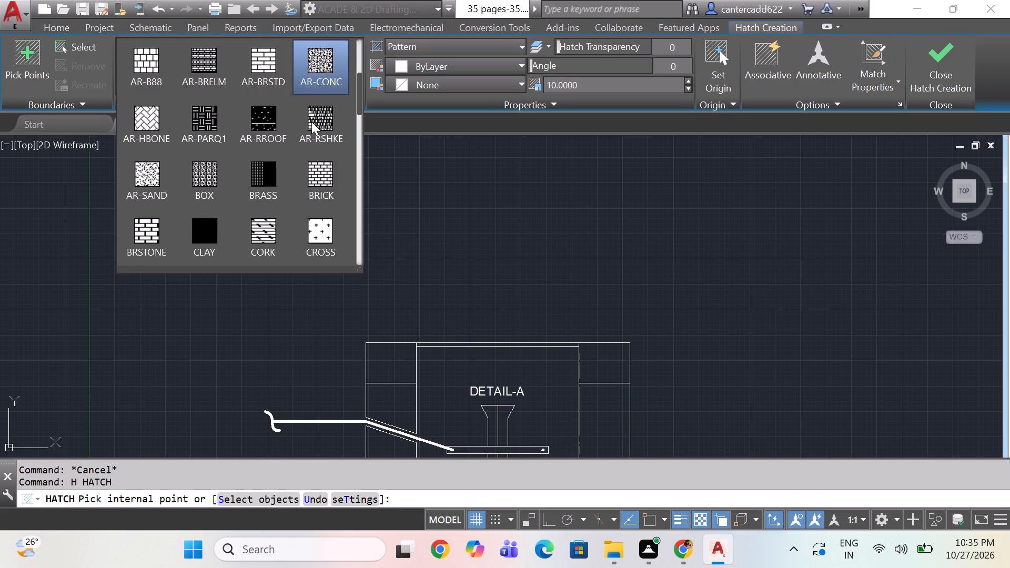
{"action": "scroll", "coordinate": [282, 139], "scroll_direction": "up", "scroll_amount": 6}
{"action": "left_click", "coordinate": [267, 74]}
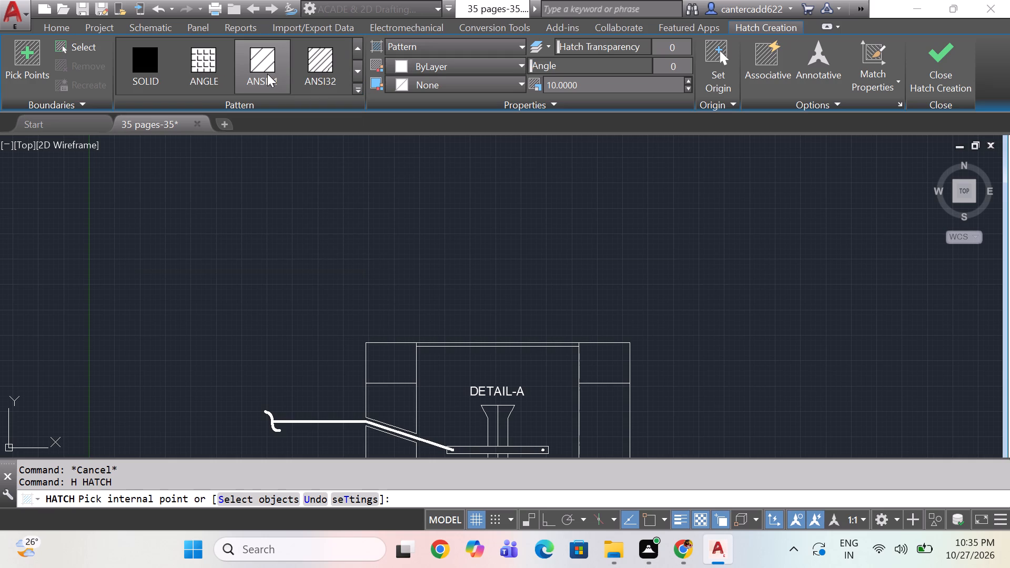
{"action": "scroll", "coordinate": [469, 350], "scroll_direction": "up", "scroll_amount": 4}
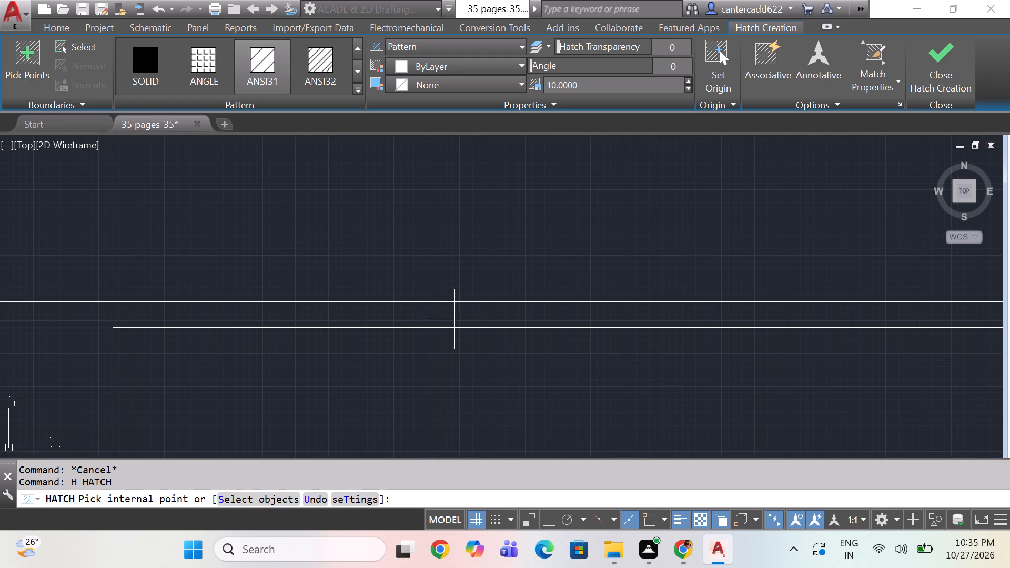
{"action": "middle_click_drag", "start_coordinate": [452, 312], "coordinate": [294, 313]}
{"action": "scroll", "coordinate": [295, 311], "scroll_direction": "down", "scroll_amount": 2}
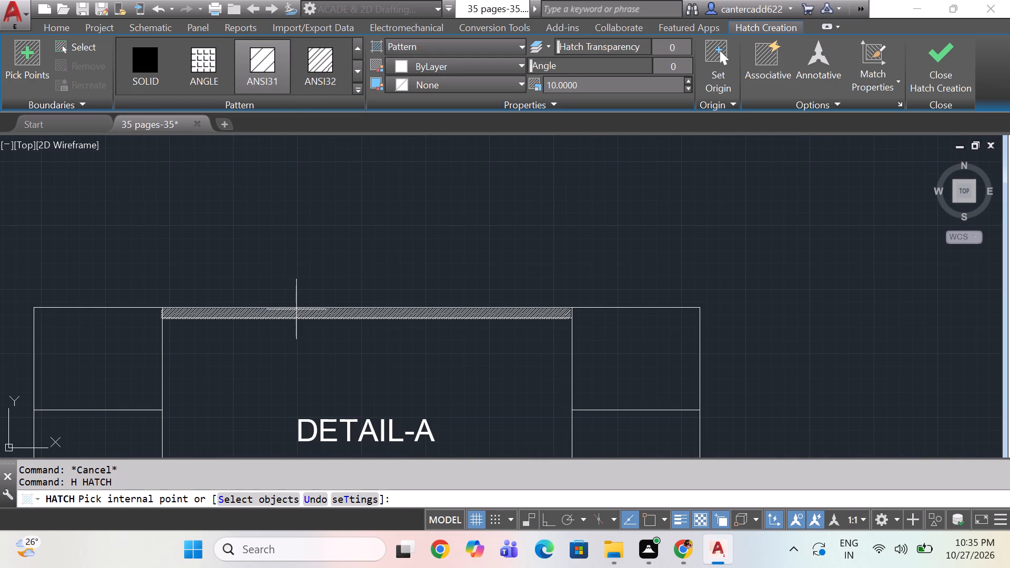
{"action": "left_click", "coordinate": [296, 312]}
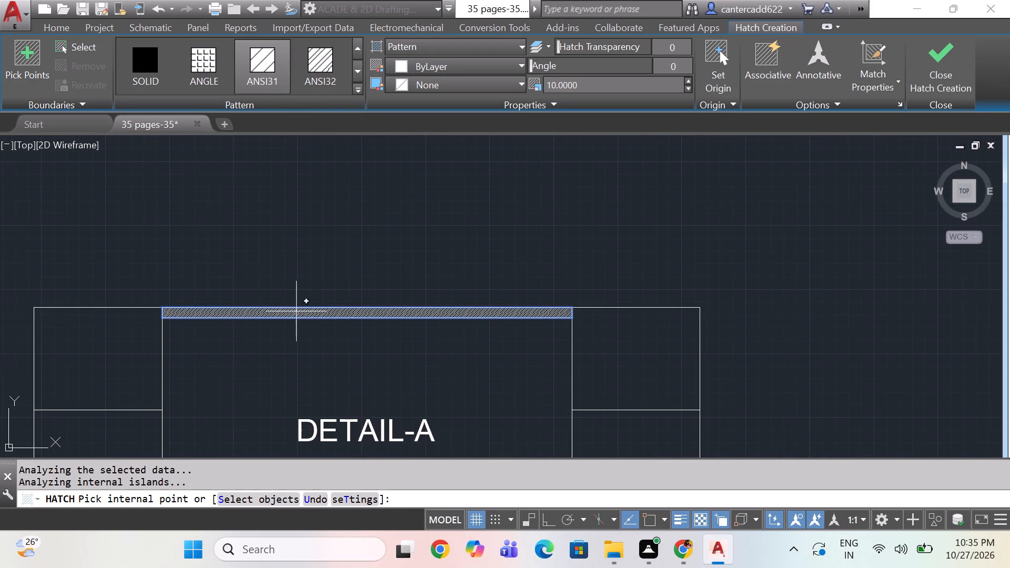
Set the cover strip's hatch scale to 50.
{"action": "left_click", "coordinate": [592, 84]}
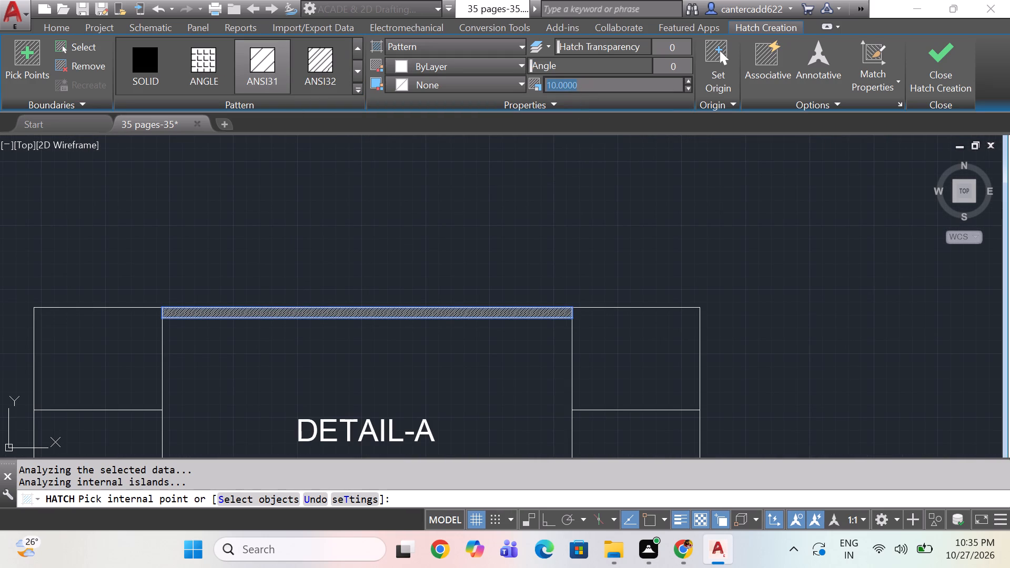
{"action": "type", "text": "50"}
{"action": "key", "text": "Return"}
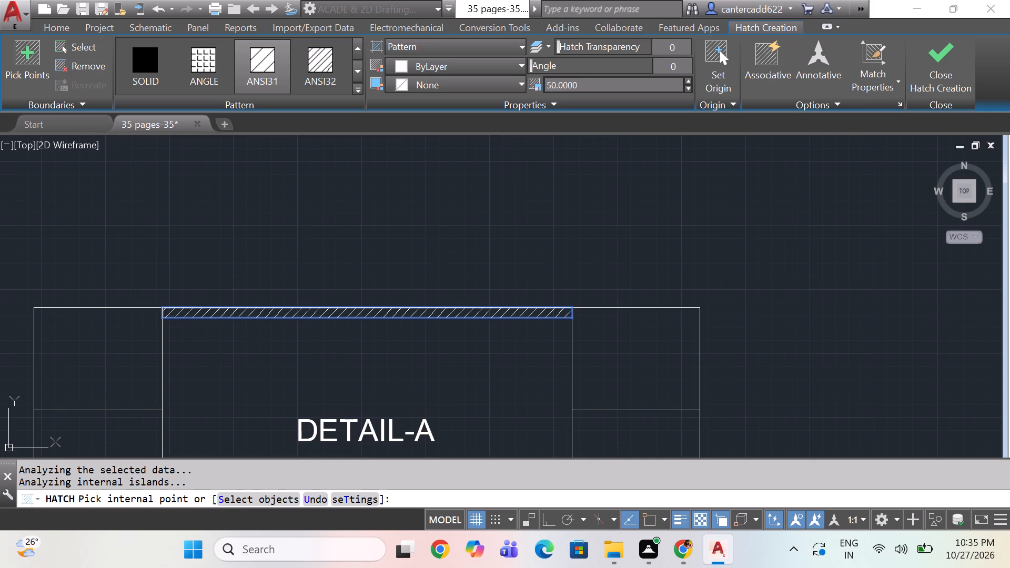
{"action": "scroll", "coordinate": [590, 112], "scroll_direction": "down", "scroll_amount": 1}
{"action": "scroll", "coordinate": [506, 234], "scroll_direction": "down", "scroll_amount": 2}
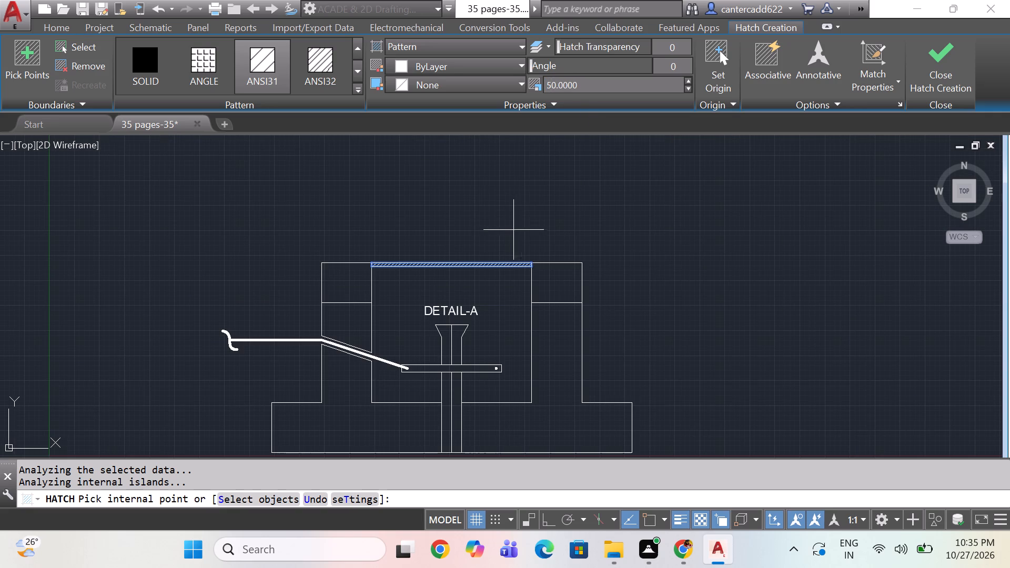
{"action": "key", "text": "Escape"}
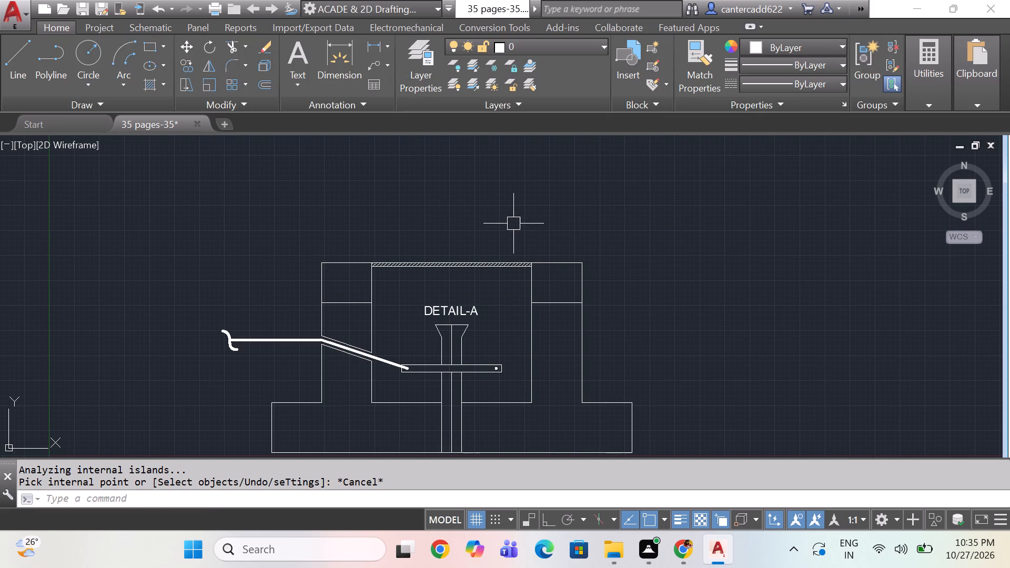
Draw a polyline leader from the hatched cover's top edge, rising steeply and running horizontally left past the left upright.
{"action": "middle_click_drag", "start_coordinate": [499, 227], "coordinate": [504, 241]}
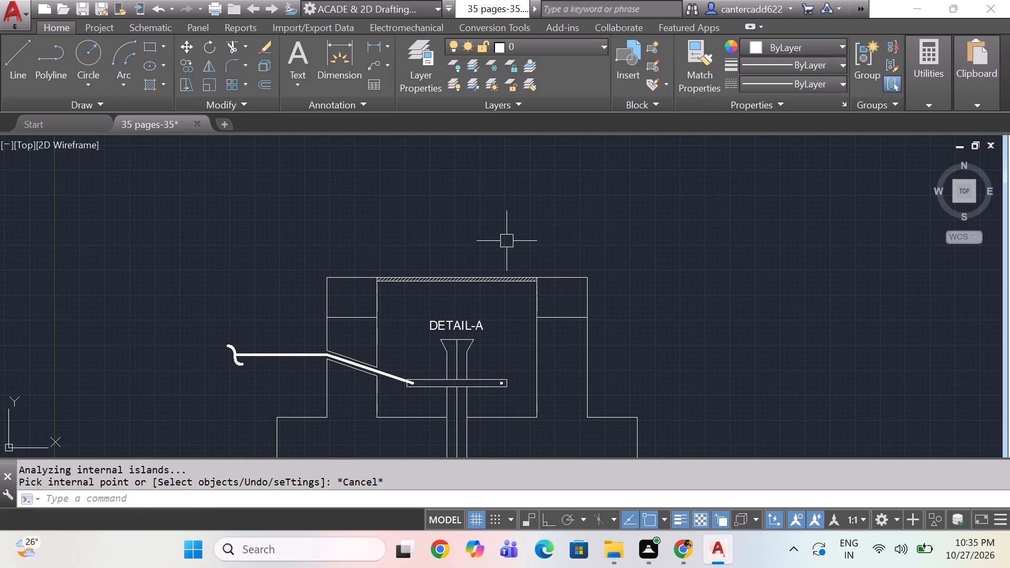
{"action": "type", "text": "PL"}
{"action": "key", "text": "space"}
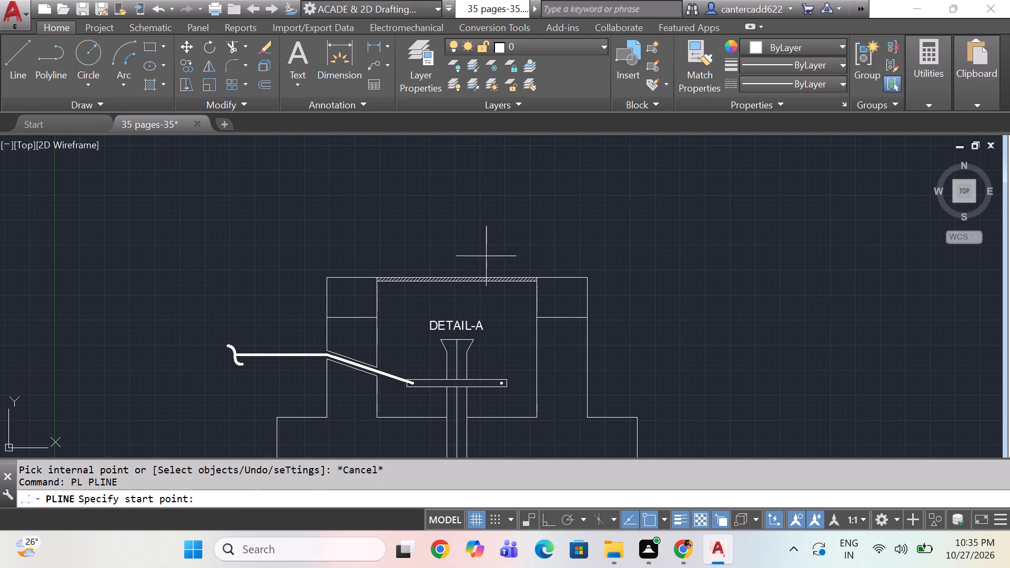
{"action": "scroll", "coordinate": [380, 277], "scroll_direction": "up", "scroll_amount": 1}
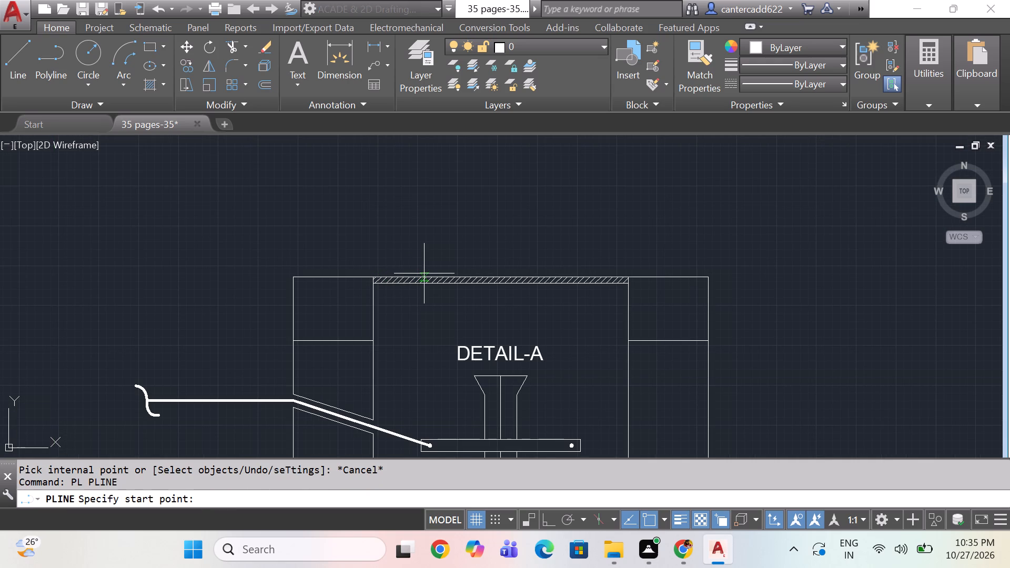
{"action": "left_click", "coordinate": [424, 273]}
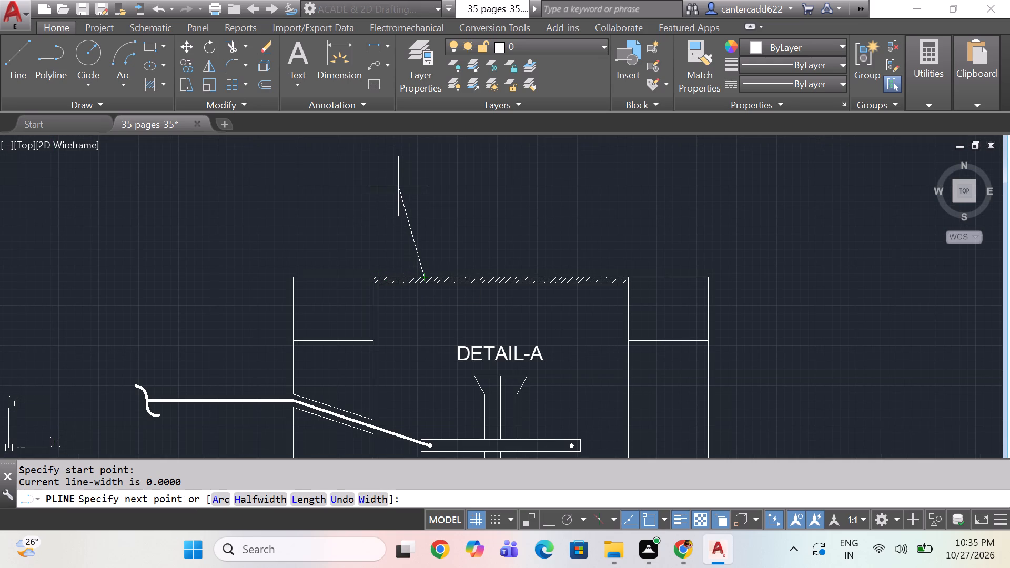
{"action": "left_click", "coordinate": [409, 210]}
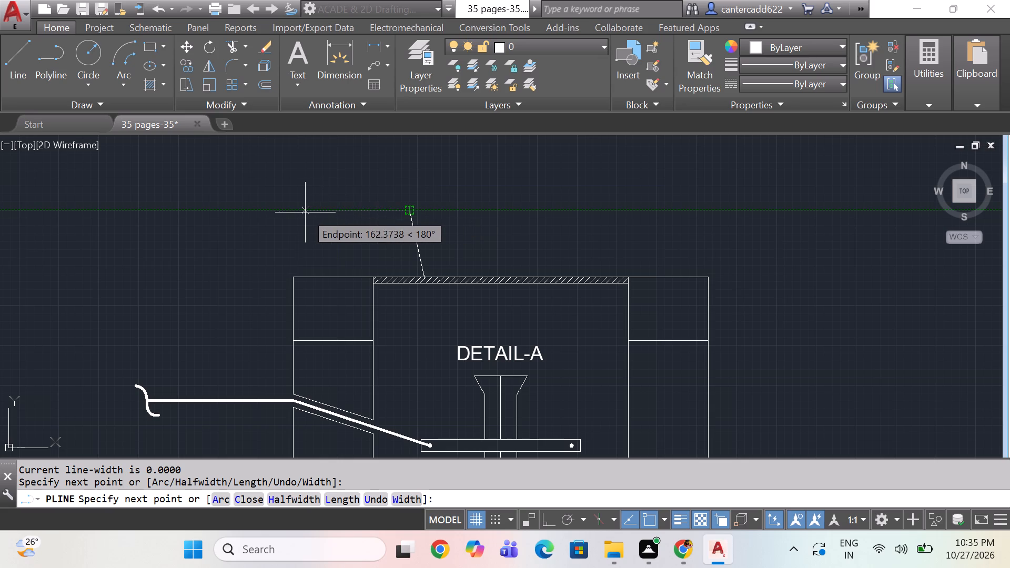
{"action": "left_click", "coordinate": [131, 204]}
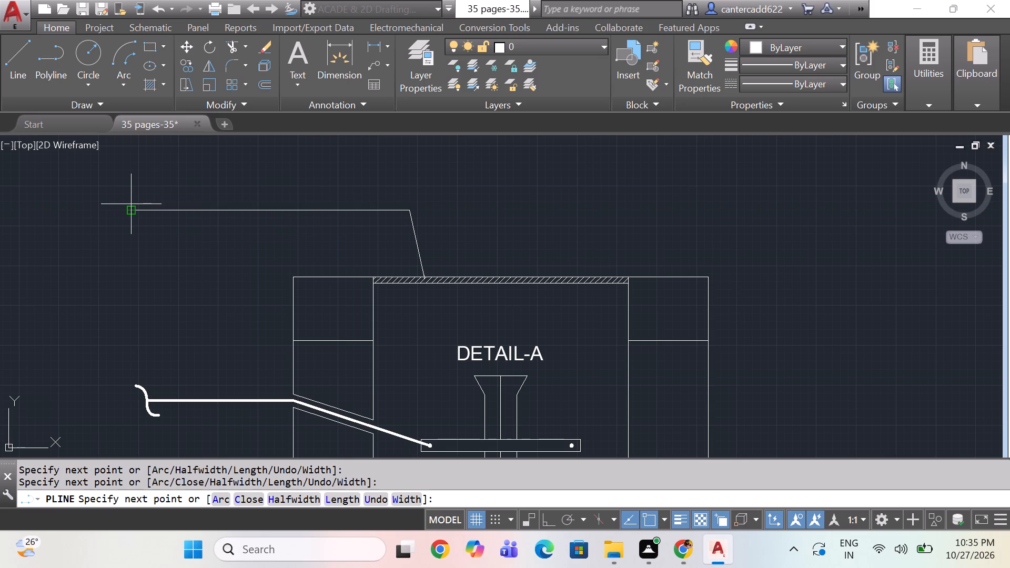
{"action": "key", "text": "Escape"}
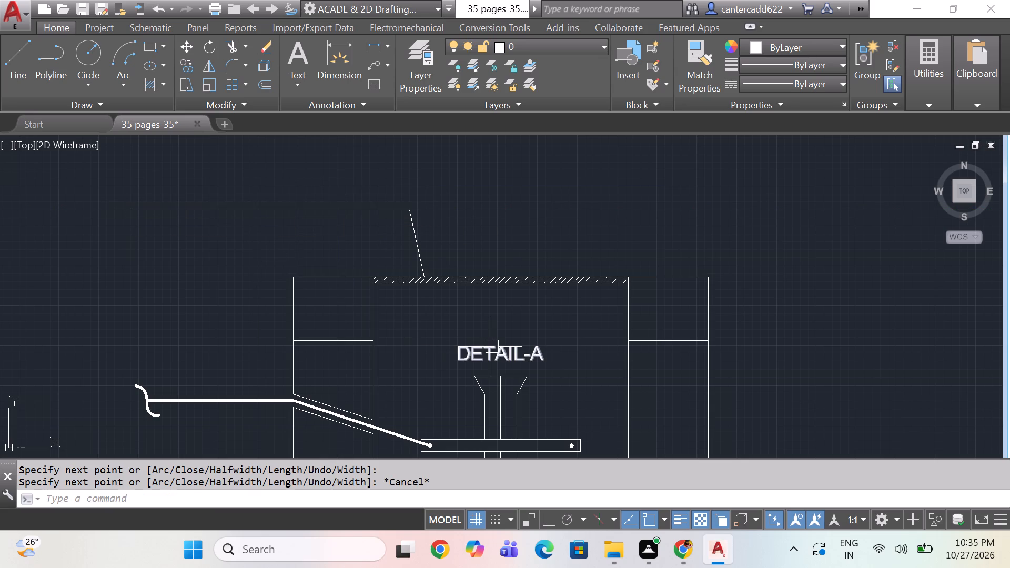
Scale the DETAIL-A text by a factor of 0.8 from its insertion point.
{"action": "type", "text": "SC"}
{"action": "key", "text": "space"}
{"action": "left_click", "coordinate": [490, 348]}
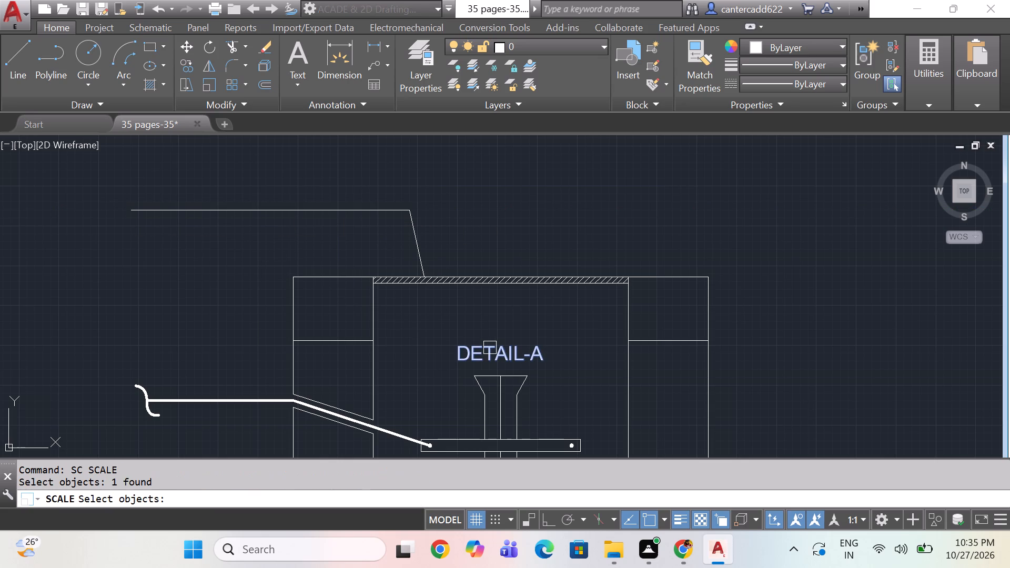
{"action": "key", "text": "space"}
{"action": "left_click", "coordinate": [456, 359]}
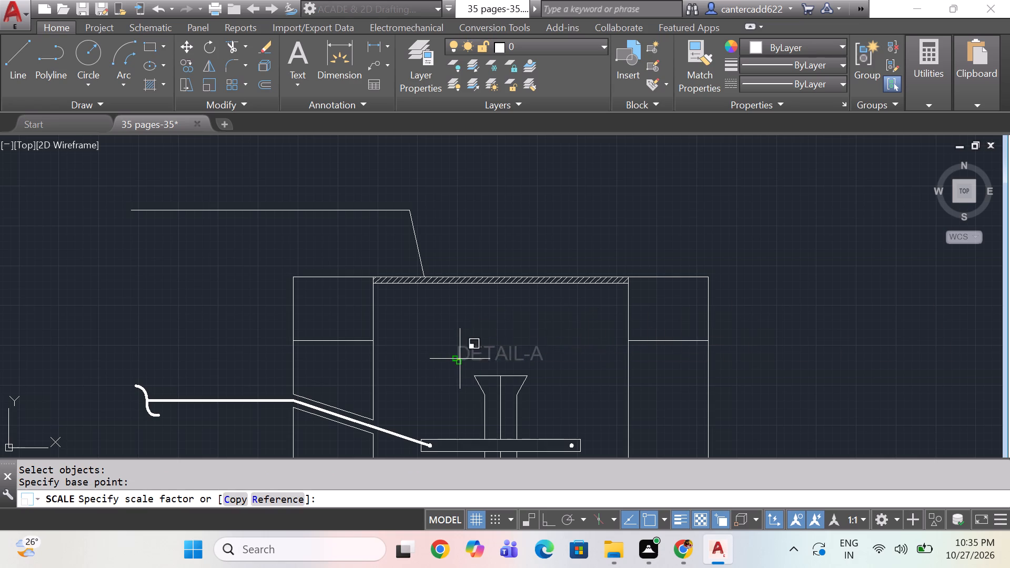
{"action": "type", "text": "0.8"}
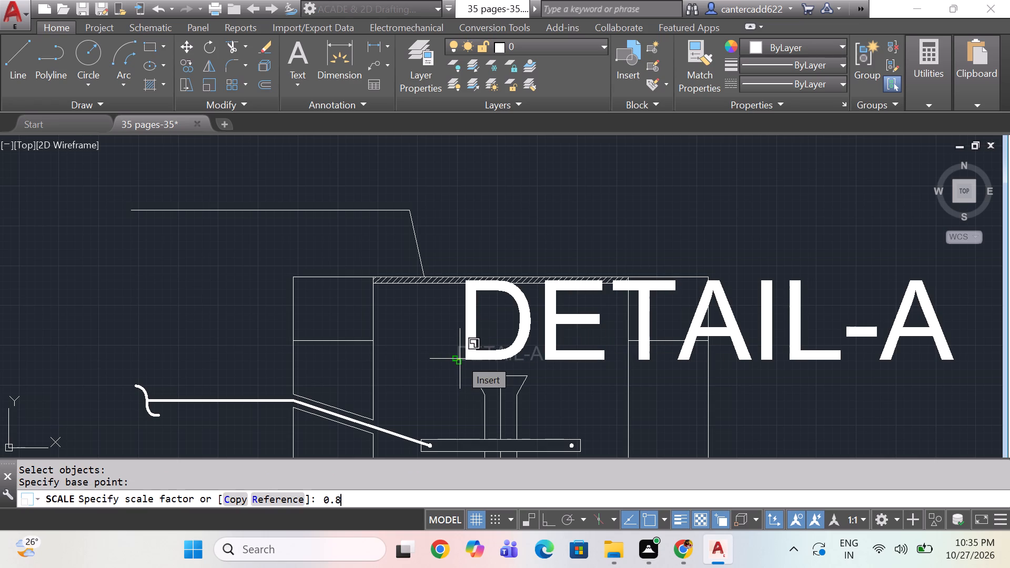
{"action": "key", "text": "space"}
Move the DETAIL-A text slightly right to centre it above the rod's tapered head.
{"action": "left_click", "coordinate": [462, 359]}
{"action": "key", "text": "m"}
{"action": "key", "text": "space"}
{"action": "left_click", "coordinate": [508, 228]}
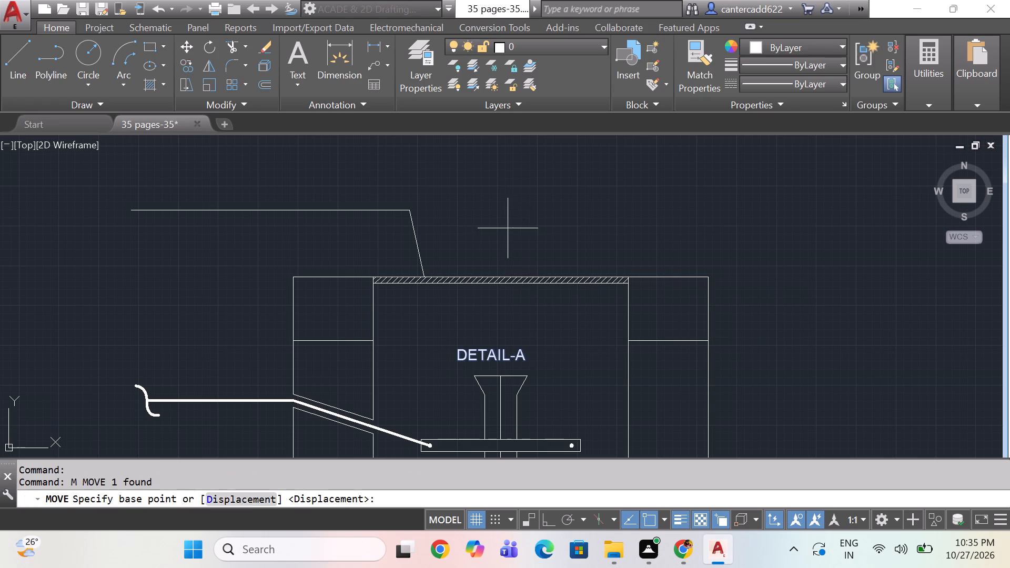
{"action": "left_click", "coordinate": [514, 229]}
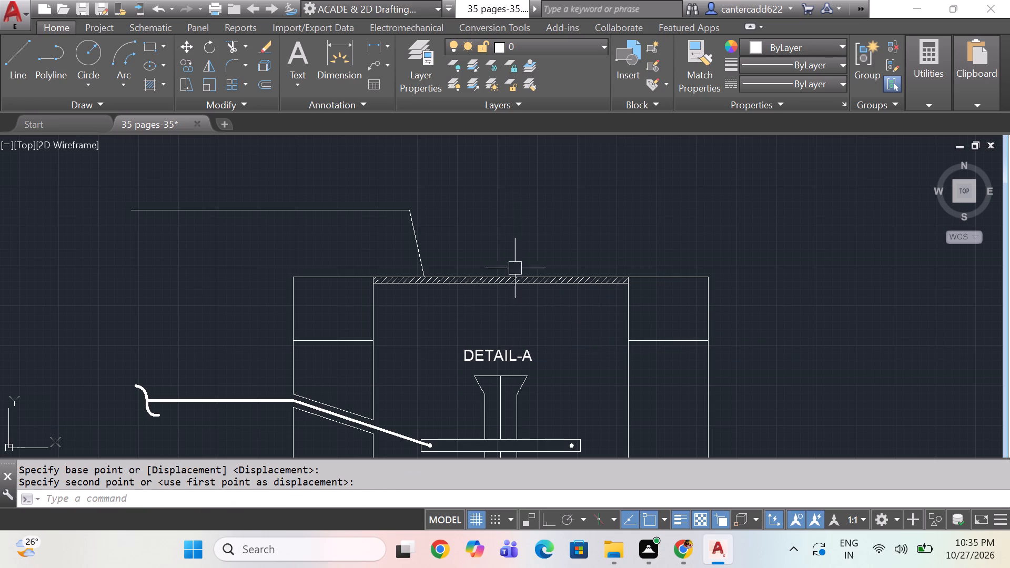
Copy the DETAIL-A text to just above the leader's horizontal line, near its left end.
{"action": "left_click", "coordinate": [504, 359]}
{"action": "key", "text": "ctrl+c"}
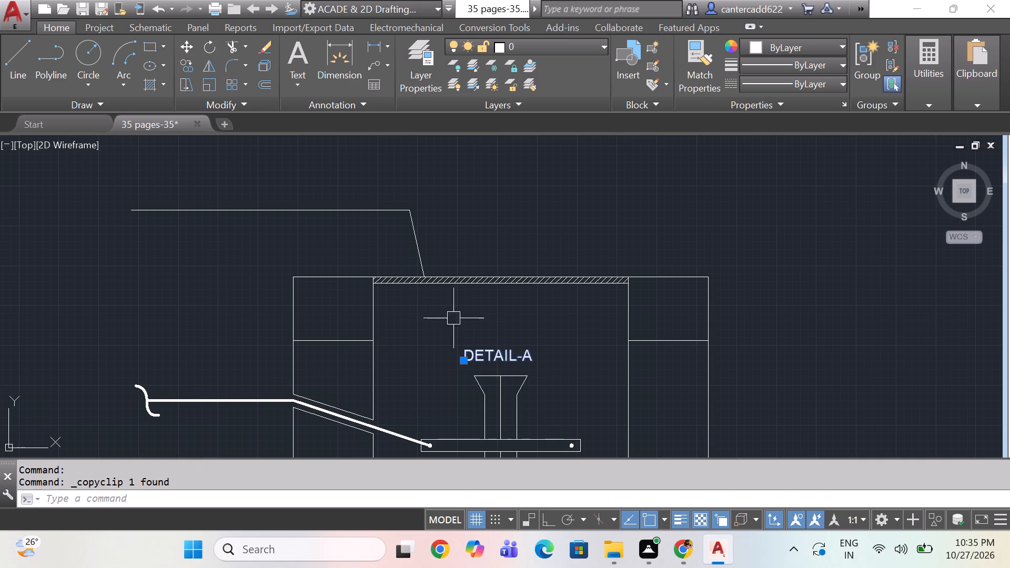
{"action": "key", "text": "ctrl+v"}
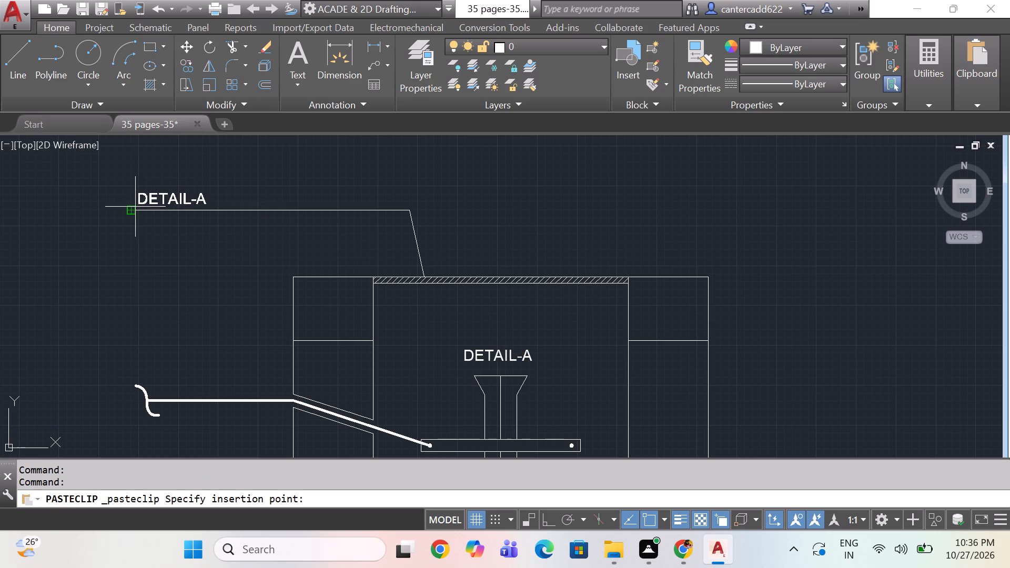
{"action": "scroll", "coordinate": [144, 202], "scroll_direction": "up", "scroll_amount": 1}
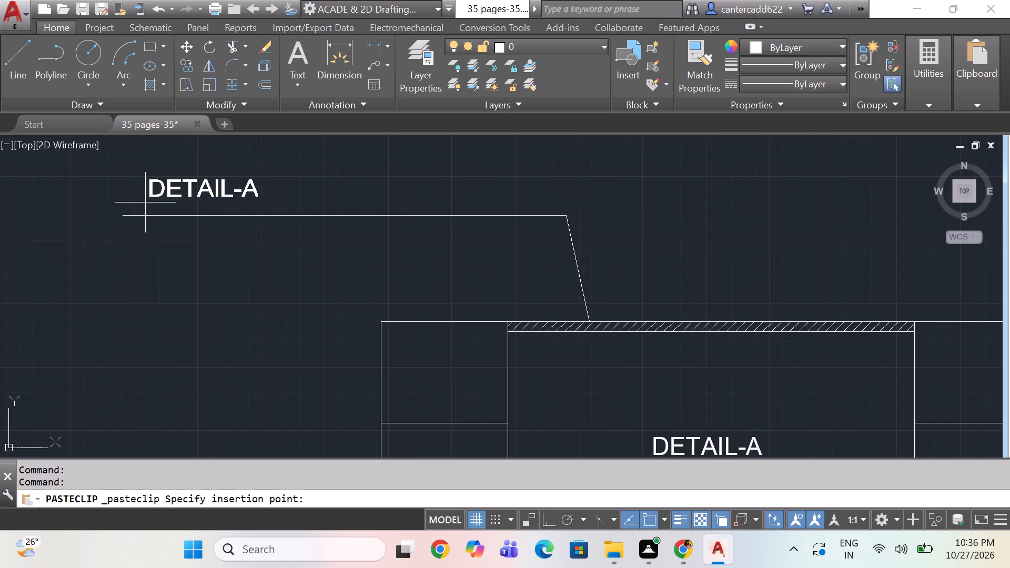
{"action": "left_click", "coordinate": [140, 209]}
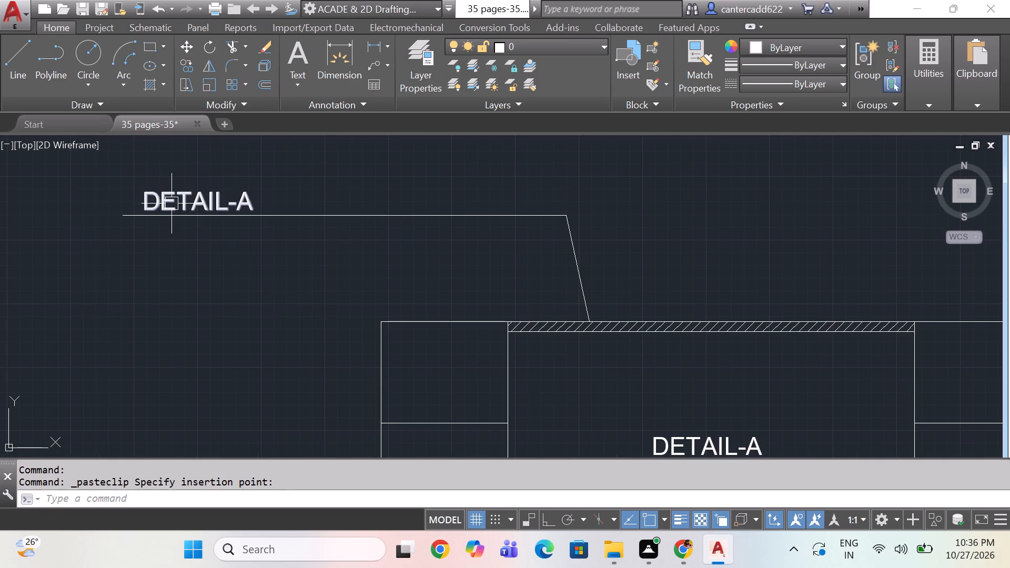
Change the copied text above the leader to CI COVER HINGED.
{"action": "double_click", "coordinate": [186, 198]}
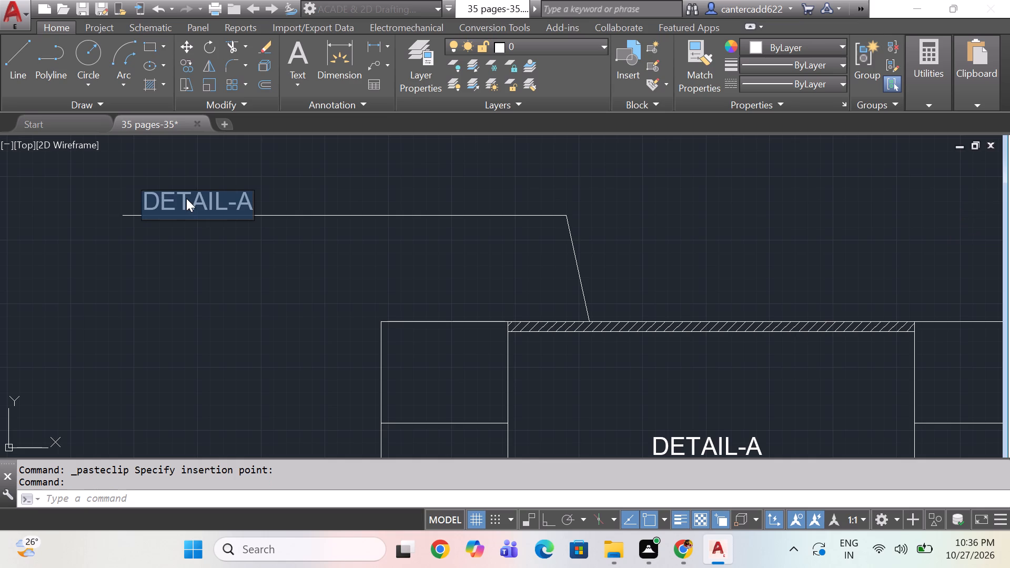
{"action": "type", "text": "CI COVER"}
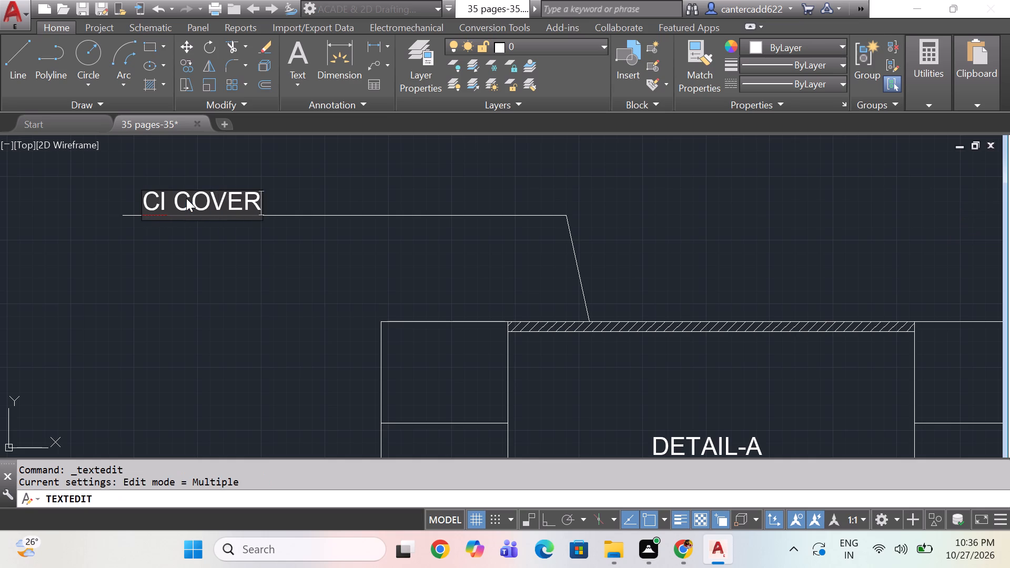
{"action": "key", "text": "space"}
{"action": "type", "text": "HING"}
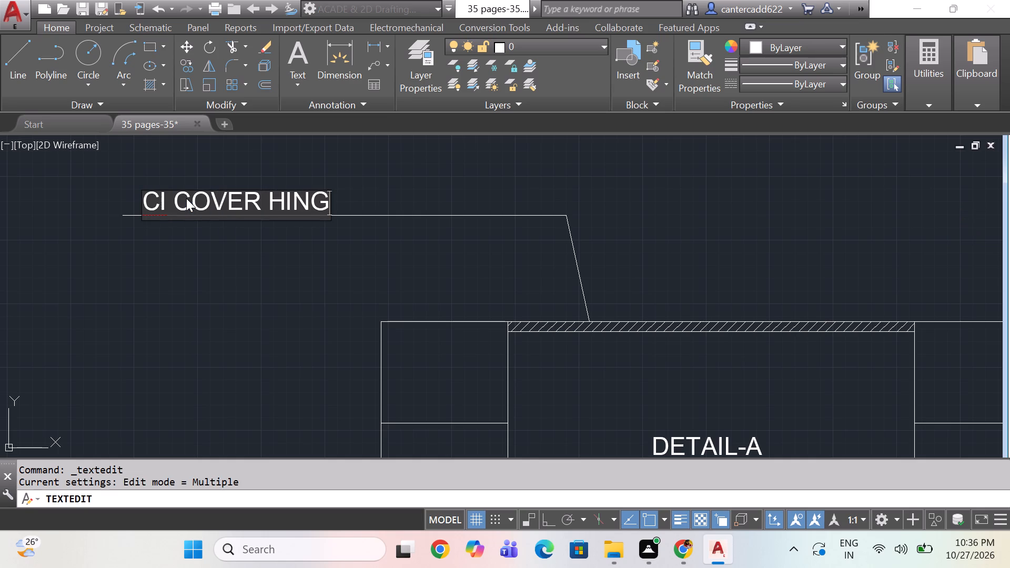
{"action": "key", "text": "e"}
{"action": "key", "text": "d"}
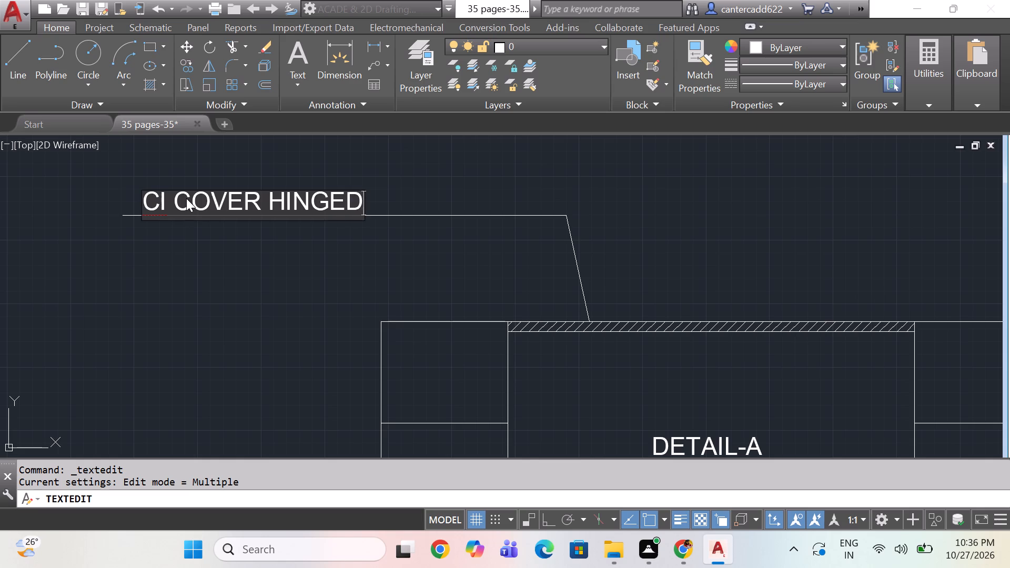
{"action": "key", "text": "Return"}
{"action": "type", "text": "TO"}
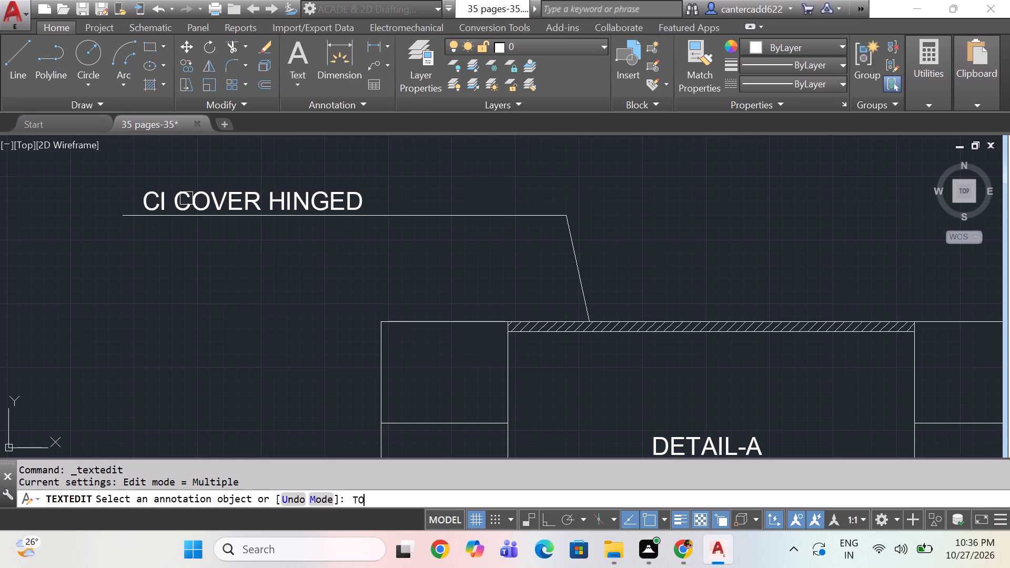
{"action": "key", "text": "BackSpace"}
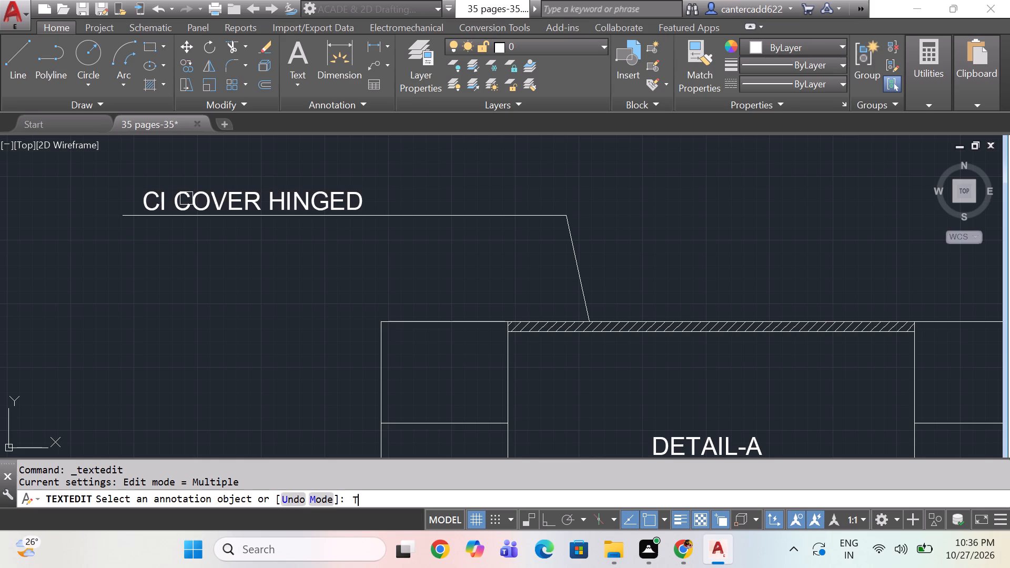
{"action": "key", "text": "BackSpace"}
{"action": "key", "text": "Escape"}
Copy the CI COVER HINGED text to just below the leader's horizontal line, aligned under the original.
{"action": "left_click", "coordinate": [186, 198]}
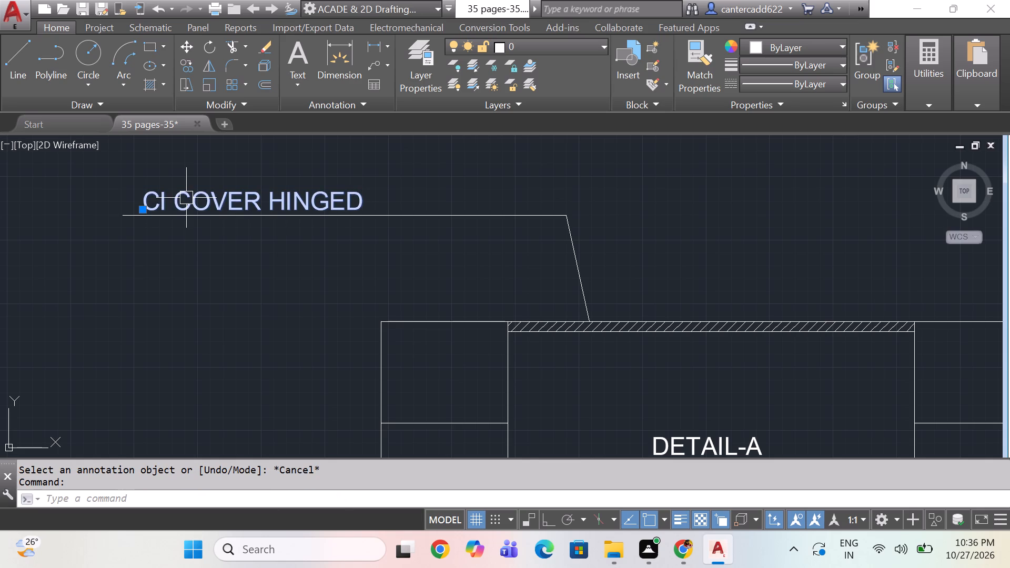
{"action": "key", "text": "ctrl+c"}
{"action": "key", "text": "ctrl+v"}
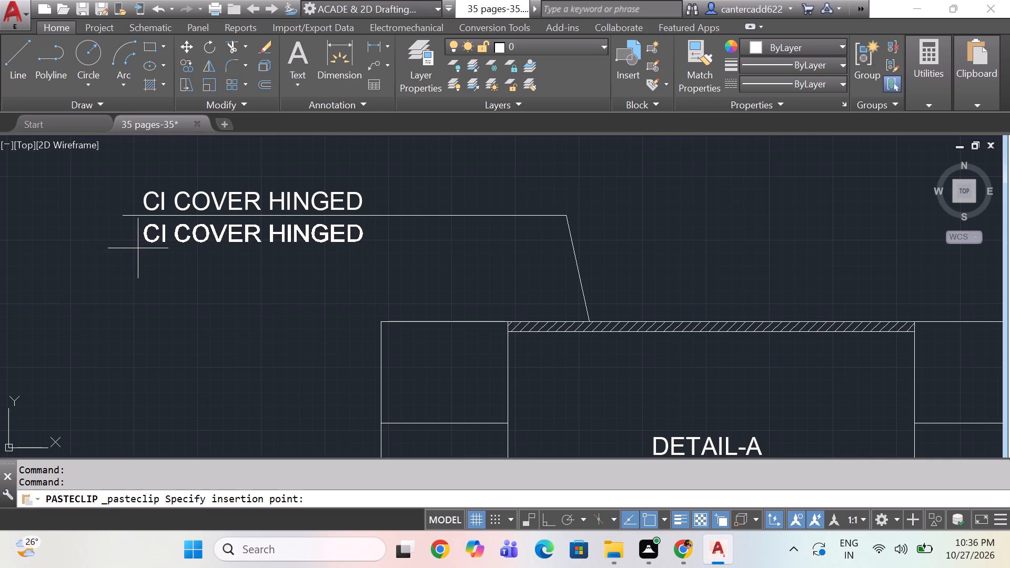
{"action": "left_click", "coordinate": [138, 248]}
Change the copied text below the leader line to TO CI FRAME.
{"action": "double_click", "coordinate": [176, 232]}
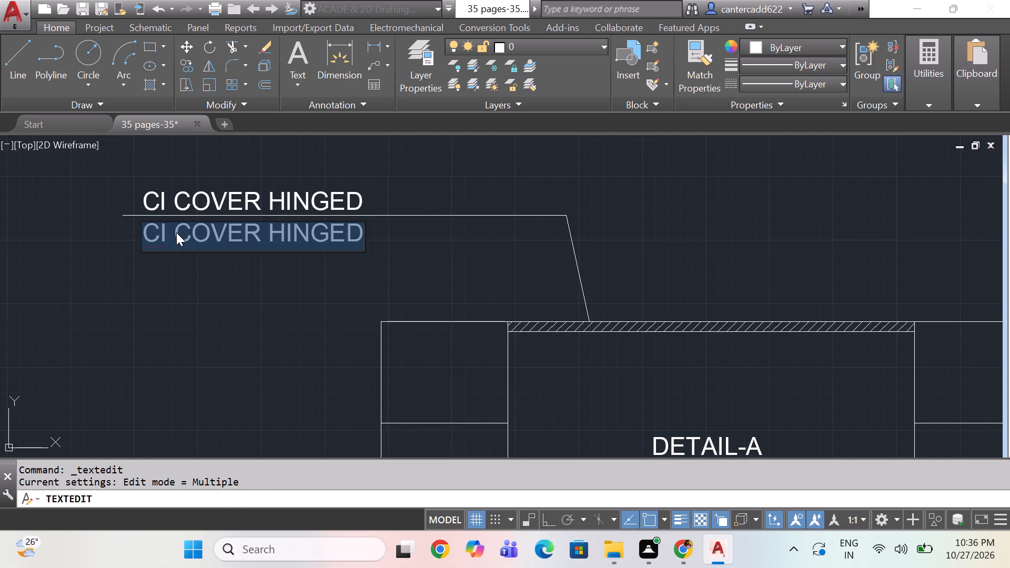
{"action": "type", "text": "TO CI"}
{"action": "key", "text": "space"}
{"action": "type", "text": "FRAME"}
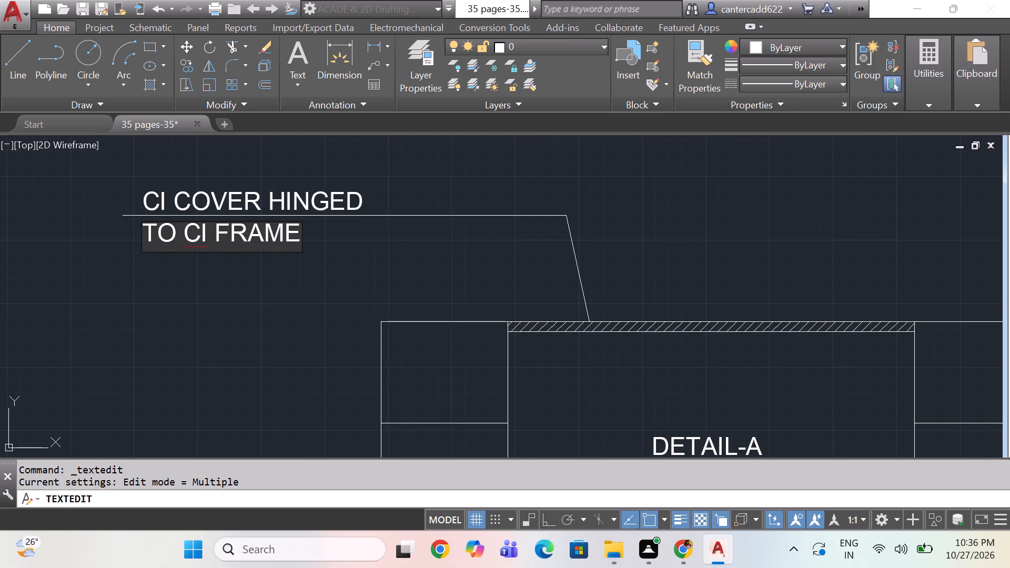
{"action": "left_click", "coordinate": [417, 252]}
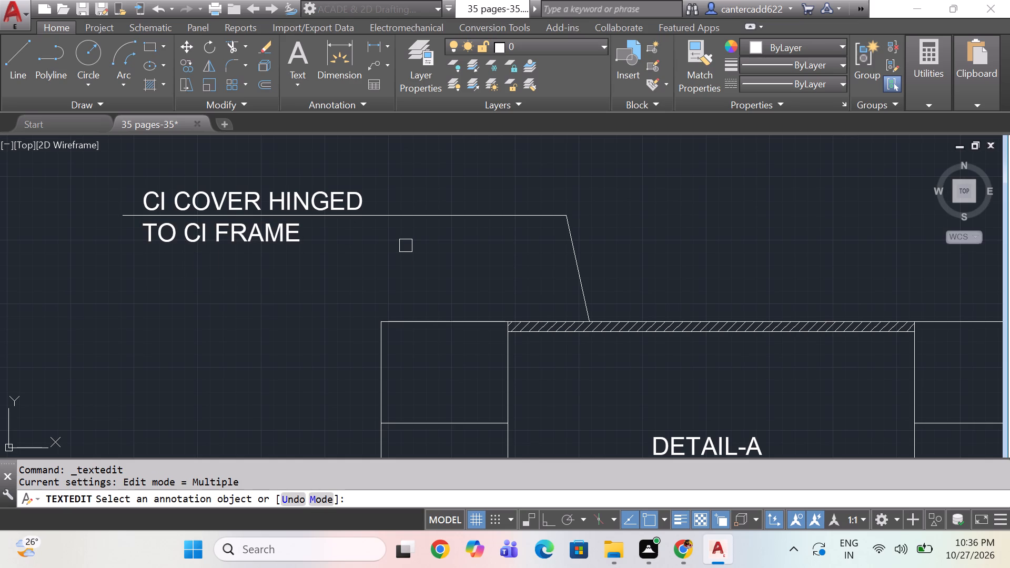
{"action": "scroll", "coordinate": [406, 246], "scroll_direction": "down", "scroll_amount": 2}
{"action": "middle_click_drag", "start_coordinate": [400, 251], "coordinate": [381, 265]}
{"action": "key", "text": "Escape"}
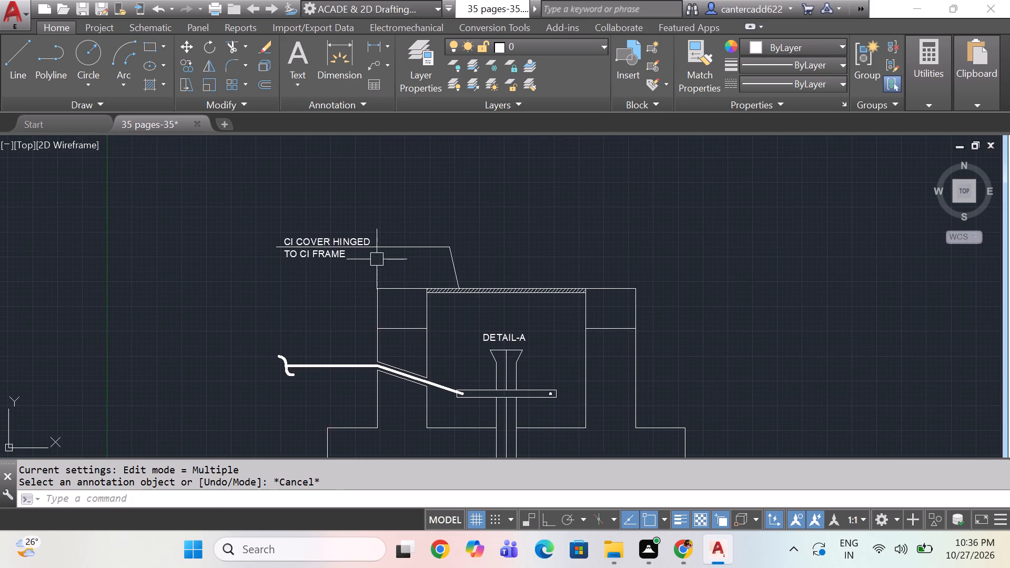
Stretch the leader's free end and both note texts about 152 units horizontally toward the leader's bend, shortening the horizontal line.
{"action": "key", "text": "s"}
{"action": "key", "text": "space"}
{"action": "left_click", "coordinate": [376, 209]}
{"action": "left_click", "coordinate": [227, 267]}
{"action": "key", "text": "space"}
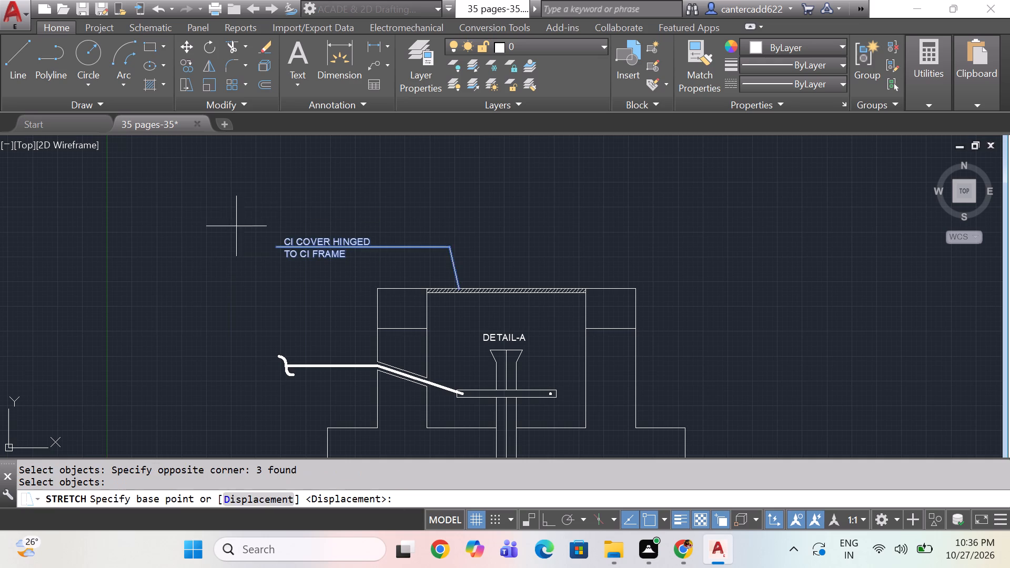
{"action": "left_click", "coordinate": [243, 206]}
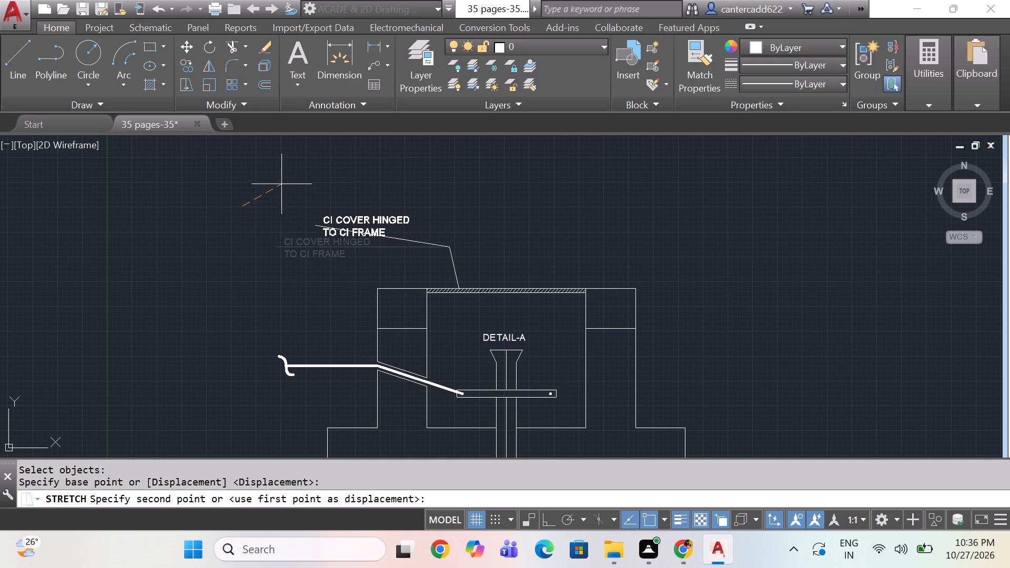
{"action": "key", "text": "F8"}
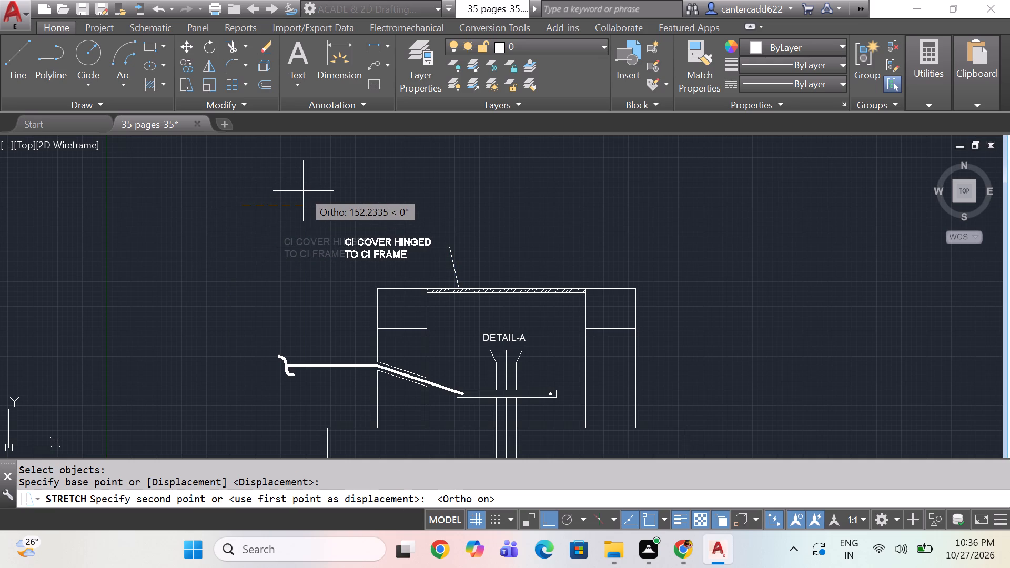
{"action": "left_click", "coordinate": [303, 191]}
Draw a short slanted arrowhead line from the leader's tip on the cover's top edge, up to the left.
{"action": "scroll", "coordinate": [452, 288], "scroll_direction": "up", "scroll_amount": 3}
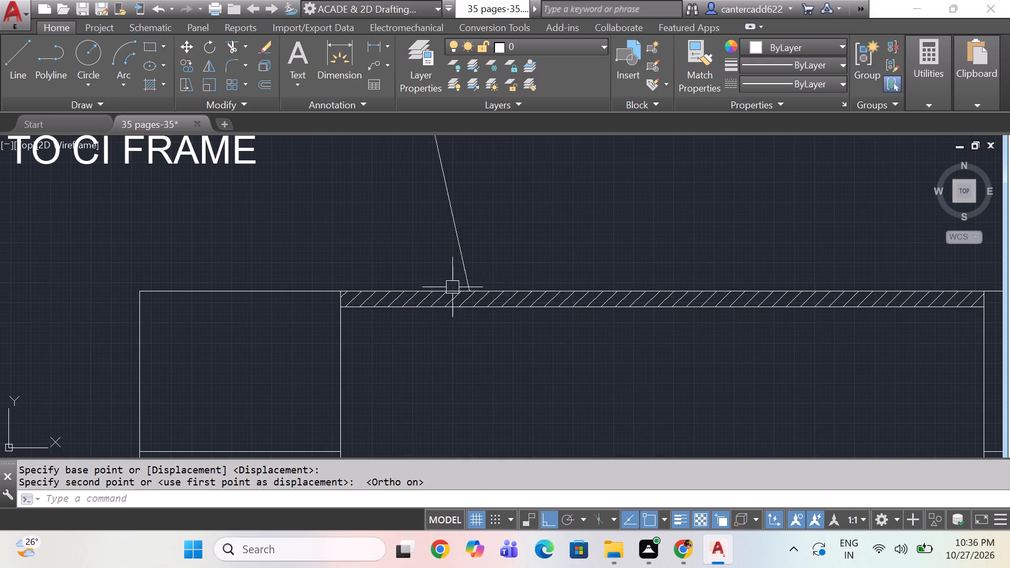
{"action": "key", "text": "l"}
{"action": "key", "text": "space"}
{"action": "scroll", "coordinate": [472, 289], "scroll_direction": "up", "scroll_amount": 2}
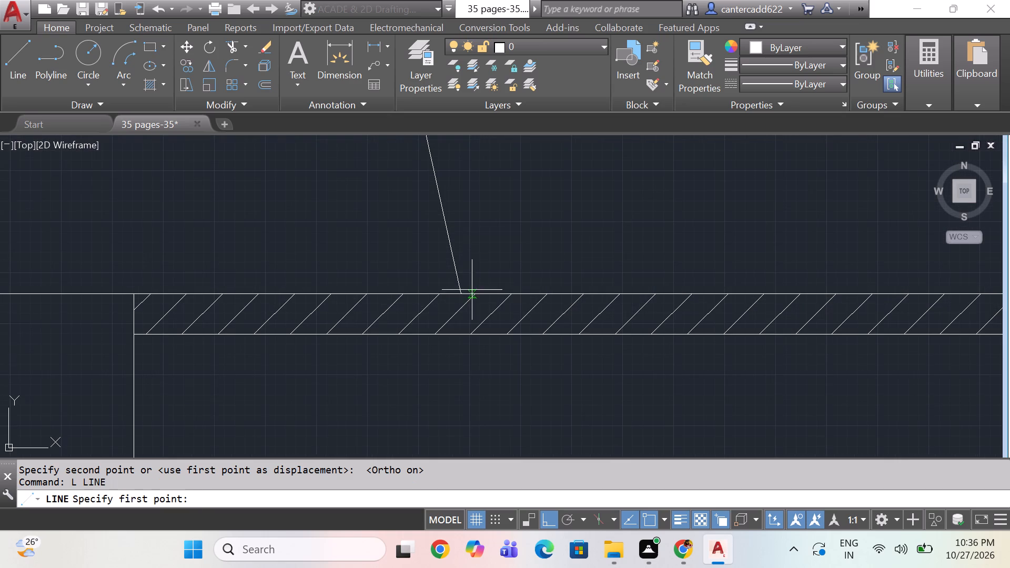
{"action": "left_click", "coordinate": [458, 293]}
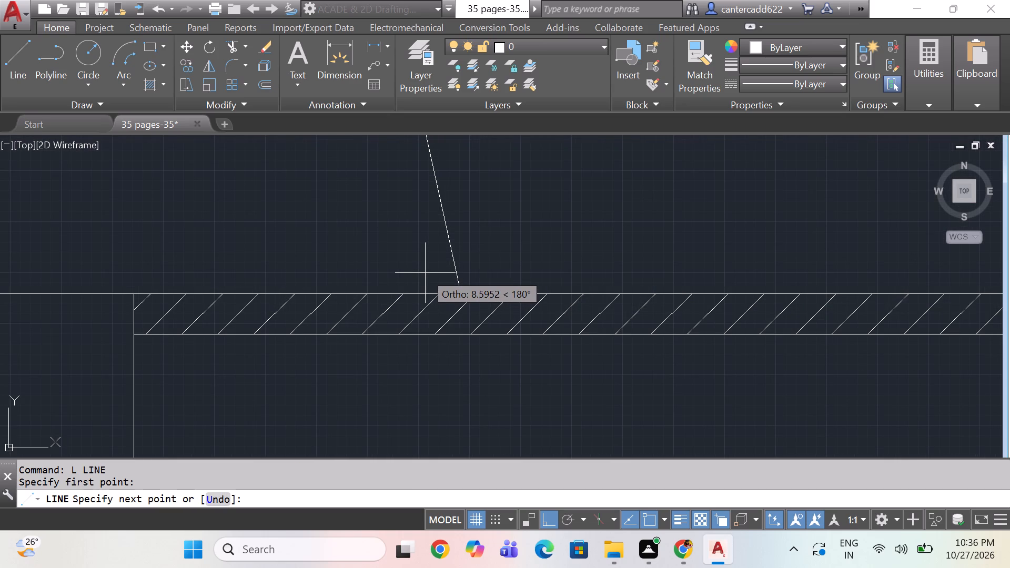
{"action": "key", "text": "F8"}
{"action": "left_click", "coordinate": [431, 259]}
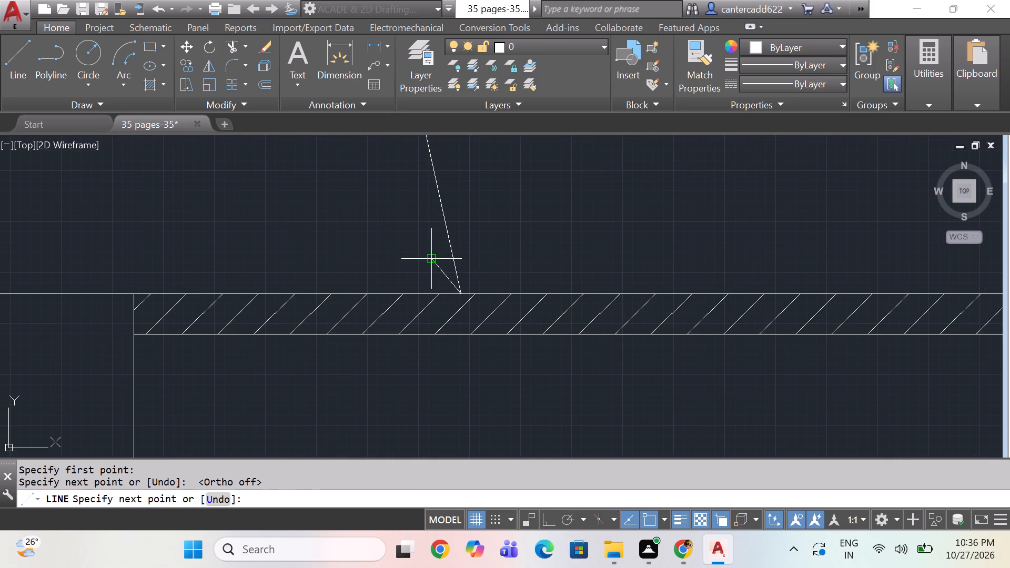
{"action": "key", "text": "space"}
Mirror the short arrowhead line about the slanted leader line, keeping the original.
{"action": "left_click", "coordinate": [433, 267]}
{"action": "type", "text": "MI"}
{"action": "key", "text": "space"}
{"action": "left_click", "coordinate": [463, 282]}
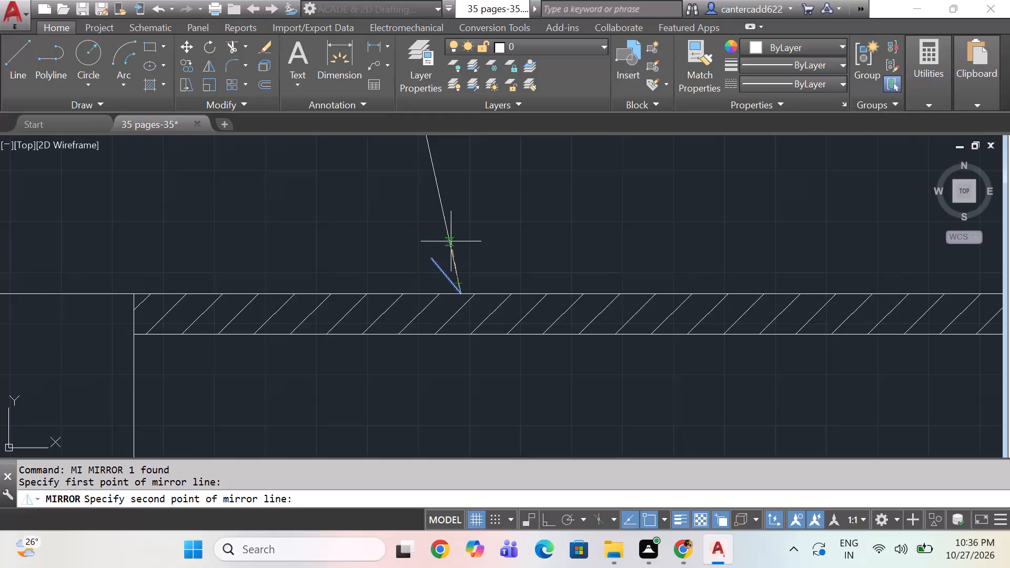
{"action": "left_click", "coordinate": [451, 241]}
{"action": "key", "text": "space"}
Join the two arrowhead lines at the leader's tip.
{"action": "scroll", "coordinate": [477, 255], "scroll_direction": "down", "scroll_amount": 1}
{"action": "left_click", "coordinate": [479, 263]}
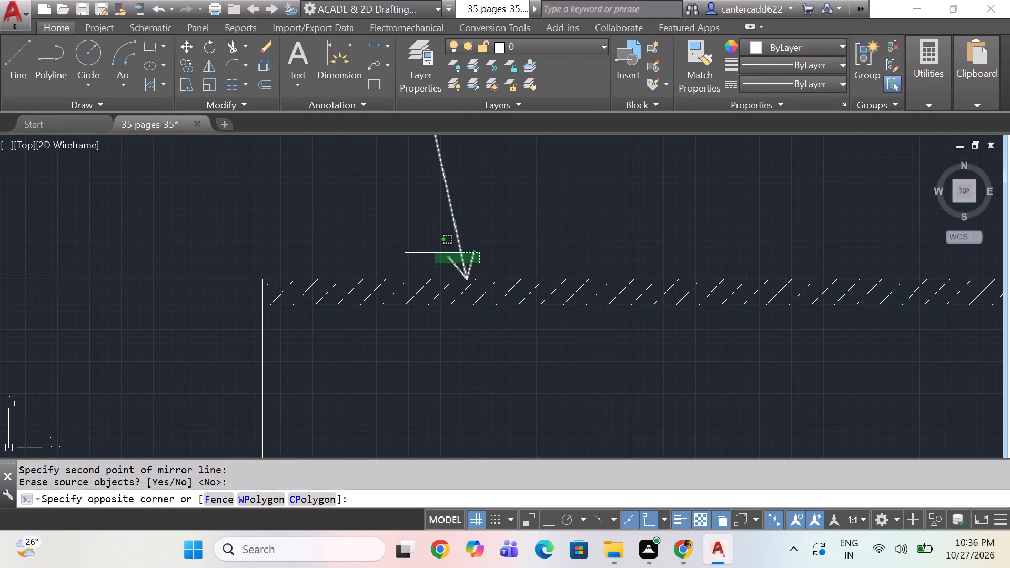
{"action": "left_click", "coordinate": [421, 234]}
{"action": "type", "text": "J"}
{"action": "key", "text": "space"}
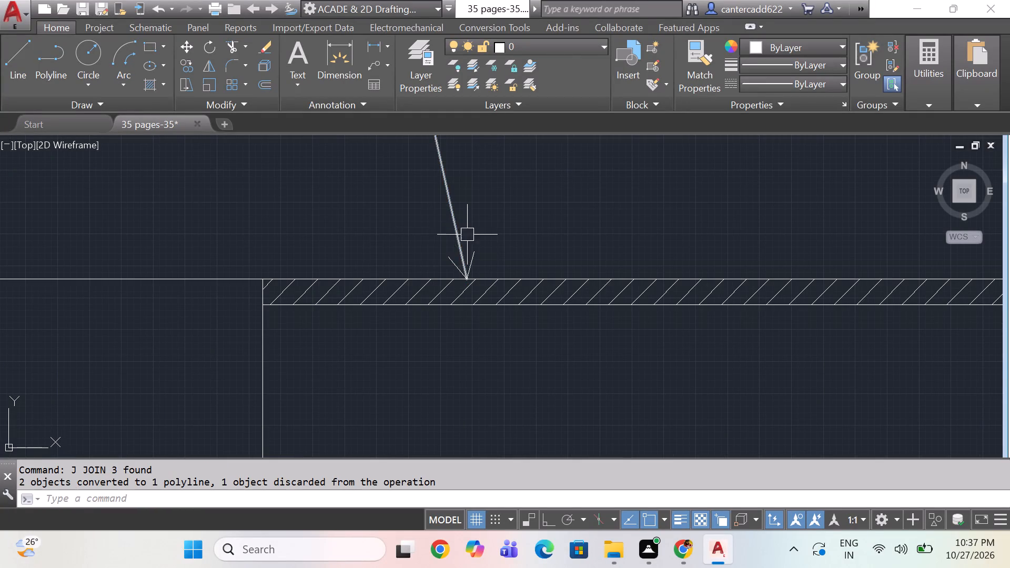
Mirror the leader, arrowhead and both CI COVER HINGED TO CI FRAME texts about a vertical line on the cover, keeping the originals.
{"action": "left_click_drag", "start_coordinate": [486, 229], "coordinate": [467, 236]}
{"action": "left_click", "coordinate": [416, 263]}
{"action": "scroll", "coordinate": [434, 249], "scroll_direction": "down", "scroll_amount": 3}
{"action": "middle_click_drag", "start_coordinate": [442, 259], "coordinate": [432, 277]}
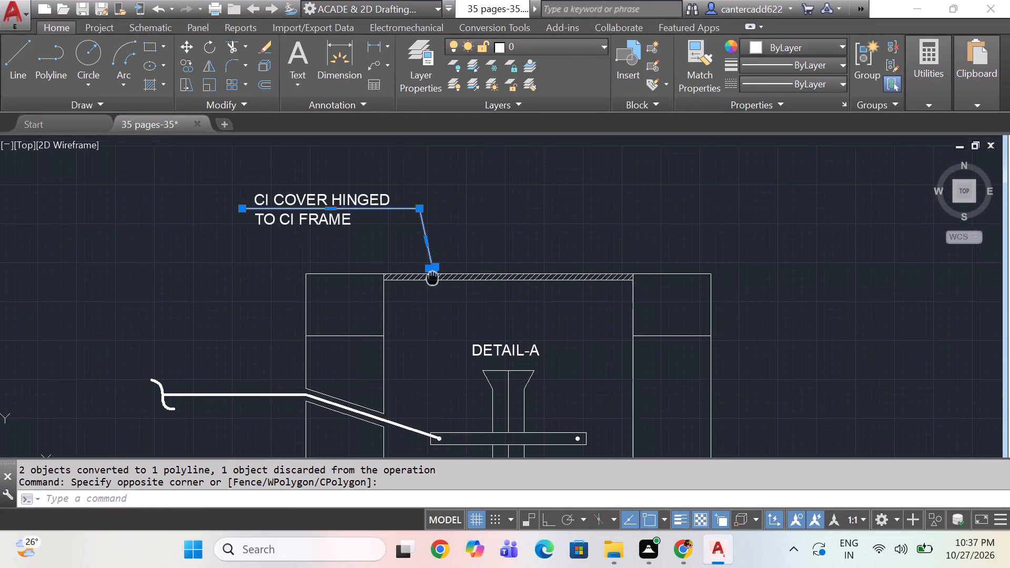
{"action": "middle_click_drag", "start_coordinate": [432, 277], "coordinate": [430, 277]}
{"action": "left_click_drag", "start_coordinate": [358, 182], "coordinate": [341, 191]}
{"action": "left_click", "coordinate": [276, 232]}
{"action": "middle_click_drag", "start_coordinate": [419, 224], "coordinate": [412, 229]}
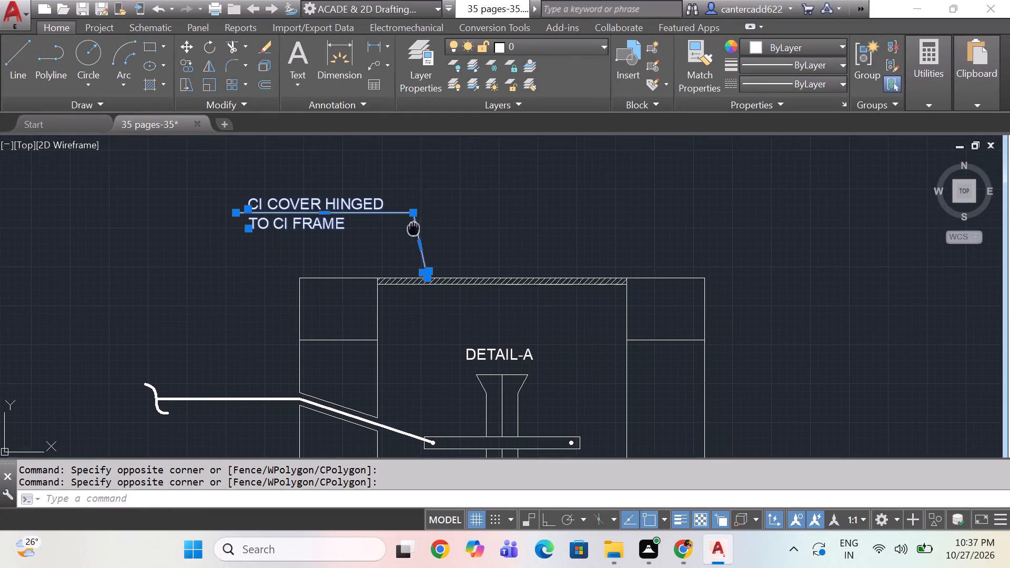
{"action": "middle_click_drag", "start_coordinate": [412, 229], "coordinate": [341, 254]}
{"action": "key", "text": "m"}
{"action": "key", "text": "i"}
{"action": "key", "text": "space"}
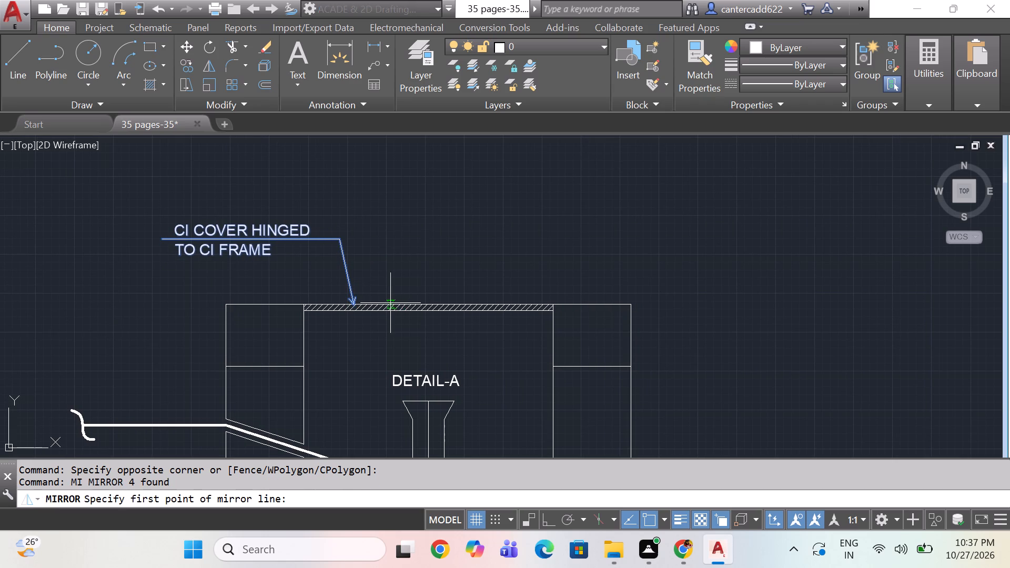
{"action": "left_click", "coordinate": [382, 303]}
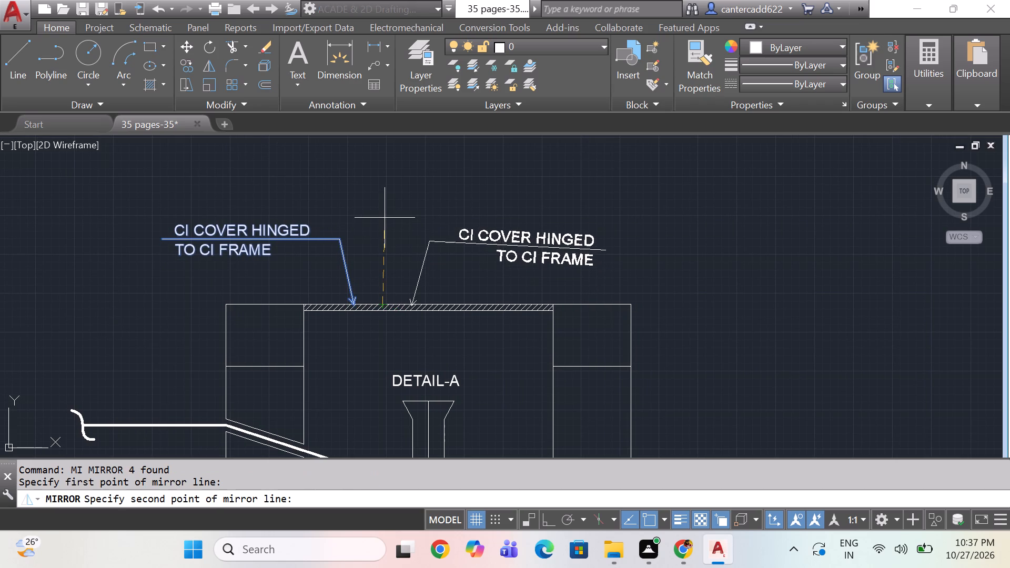
{"action": "key", "text": "F8"}
{"action": "left_click", "coordinate": [383, 217]}
{"action": "key", "text": "space"}
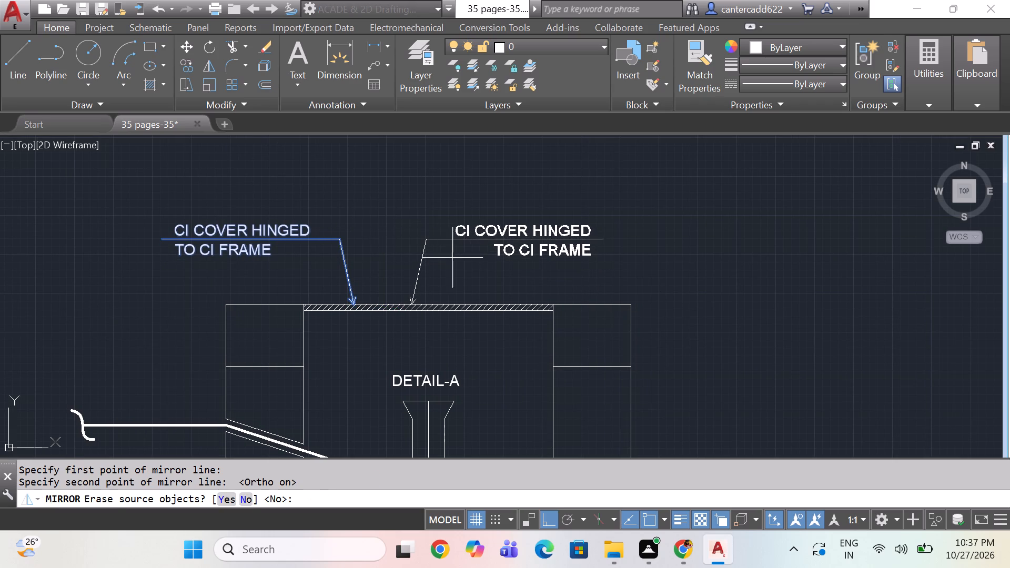
Move the mirrored leader, arrowhead and texts about 24 units horizontally to the right.
{"action": "left_click_drag", "start_coordinate": [549, 277], "coordinate": [541, 278]}
{"action": "left_click", "coordinate": [393, 209]}
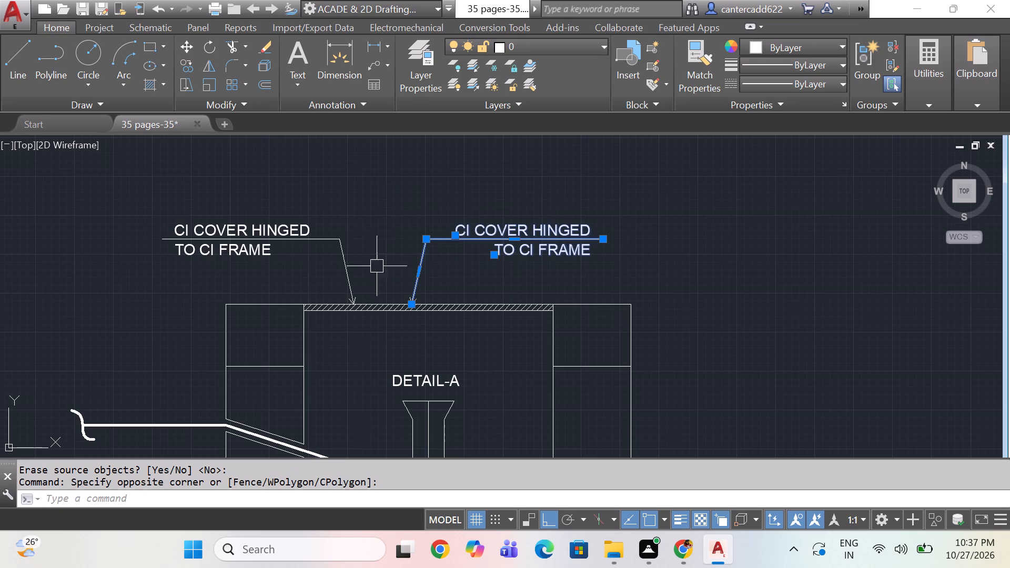
{"action": "left_click_drag", "start_coordinate": [383, 275], "coordinate": [395, 288]}
{"action": "left_click", "coordinate": [430, 347]}
{"action": "key", "text": "m"}
{"action": "key", "text": "space"}
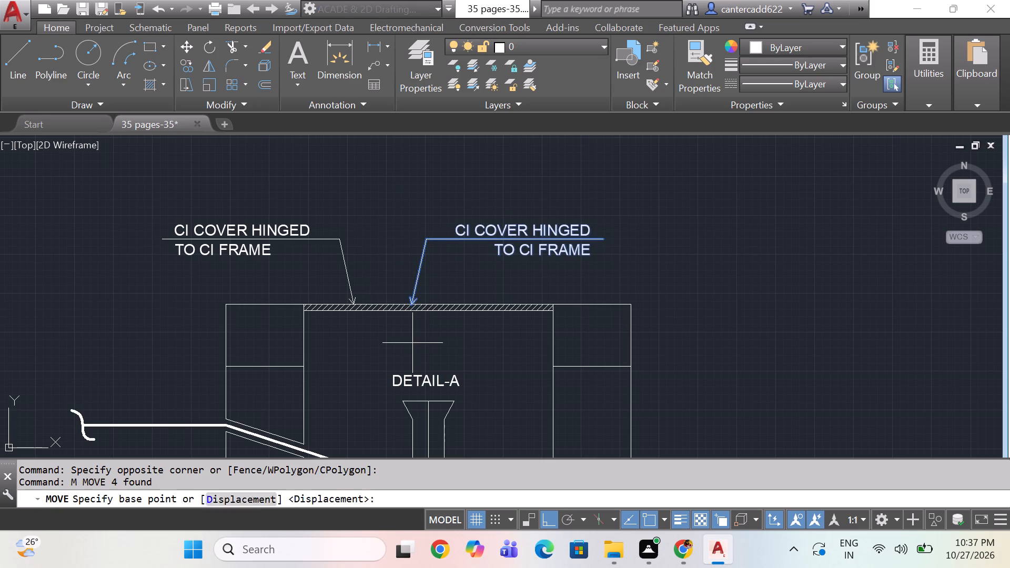
{"action": "left_click", "coordinate": [412, 343]}
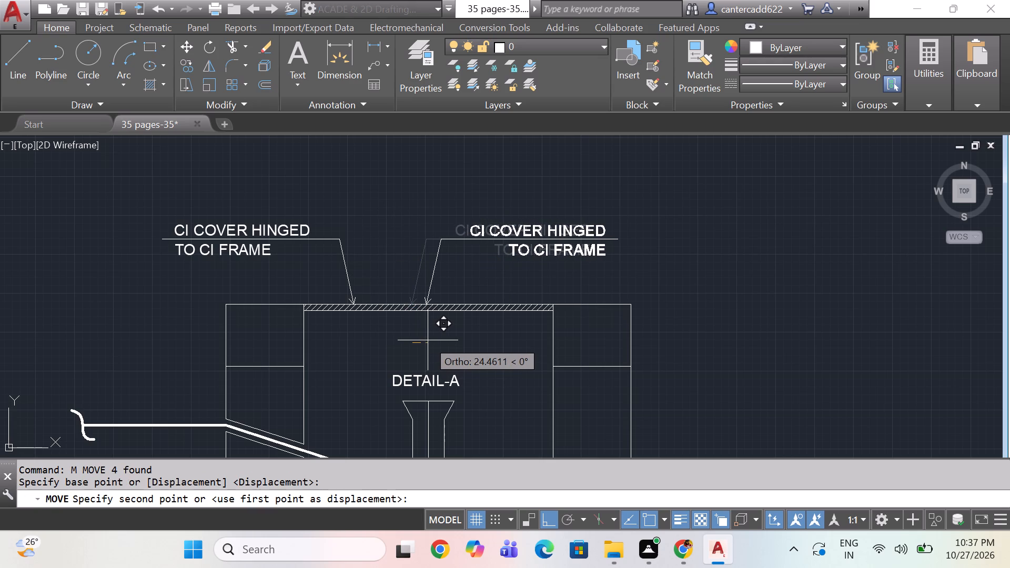
{"action": "left_click", "coordinate": [428, 340]}
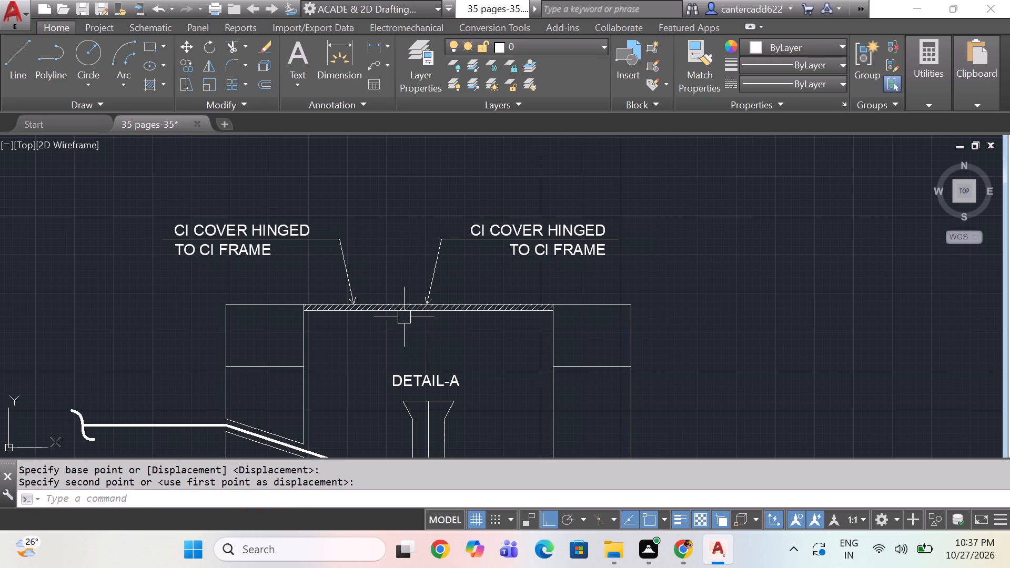
Delete the hatch inside the CI cover strip.
{"action": "scroll", "coordinate": [400, 299], "scroll_direction": "up", "scroll_amount": 2}
{"action": "left_click", "coordinate": [434, 324]}
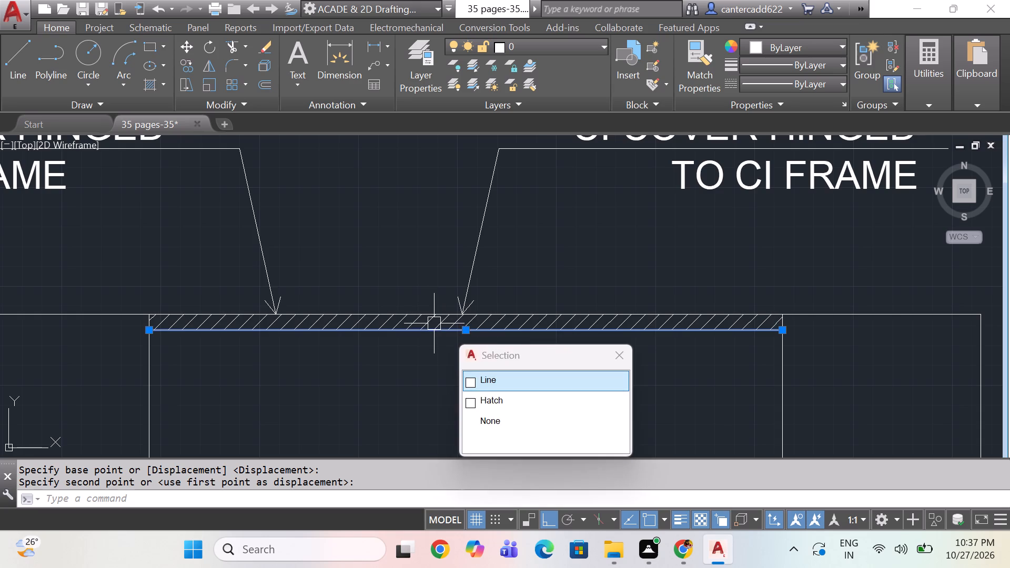
{"action": "key", "text": "Escape"}
{"action": "scroll", "coordinate": [432, 321], "scroll_direction": "up", "scroll_amount": 3}
{"action": "left_click", "coordinate": [420, 314]}
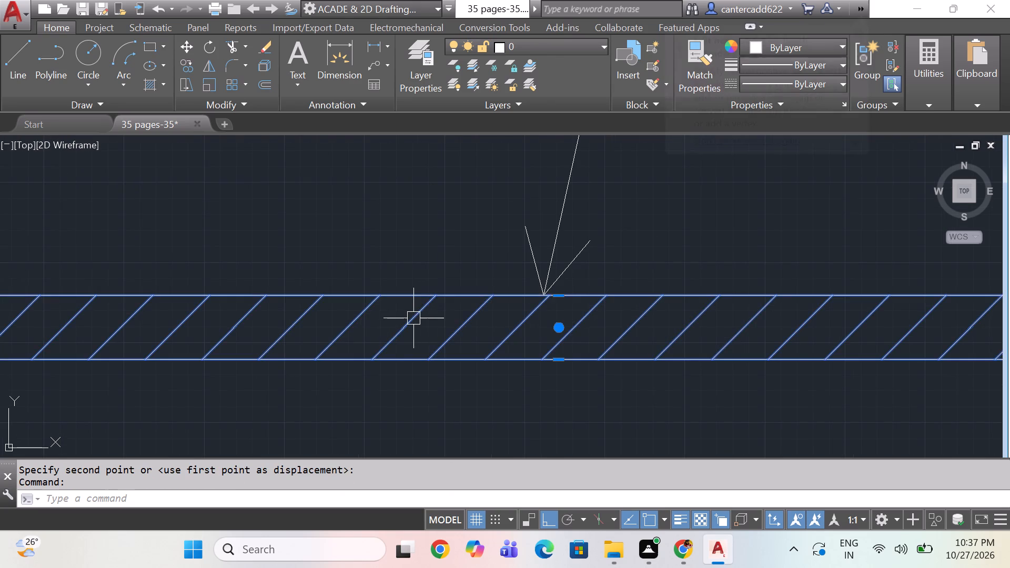
{"action": "key", "text": "Delete"}
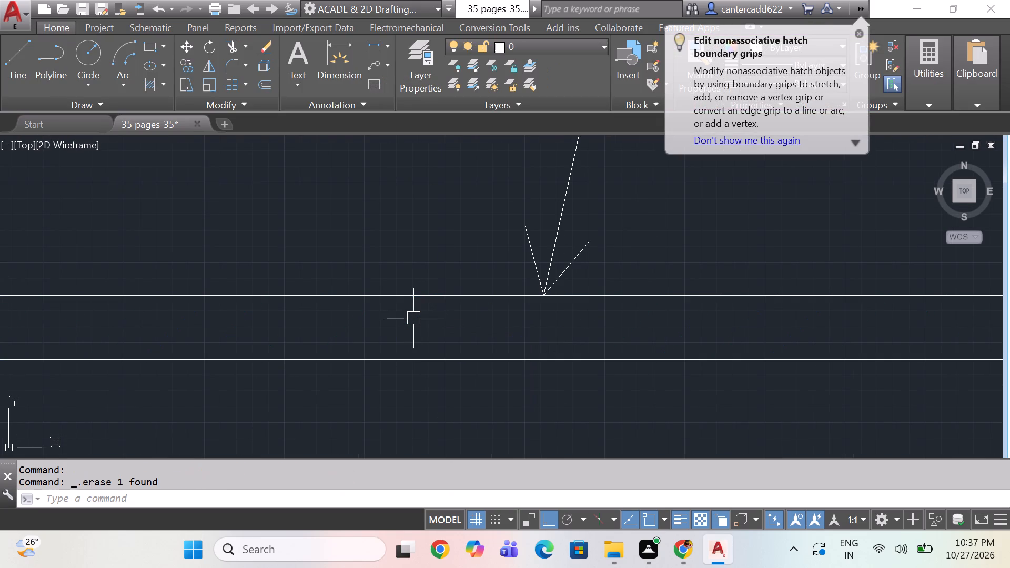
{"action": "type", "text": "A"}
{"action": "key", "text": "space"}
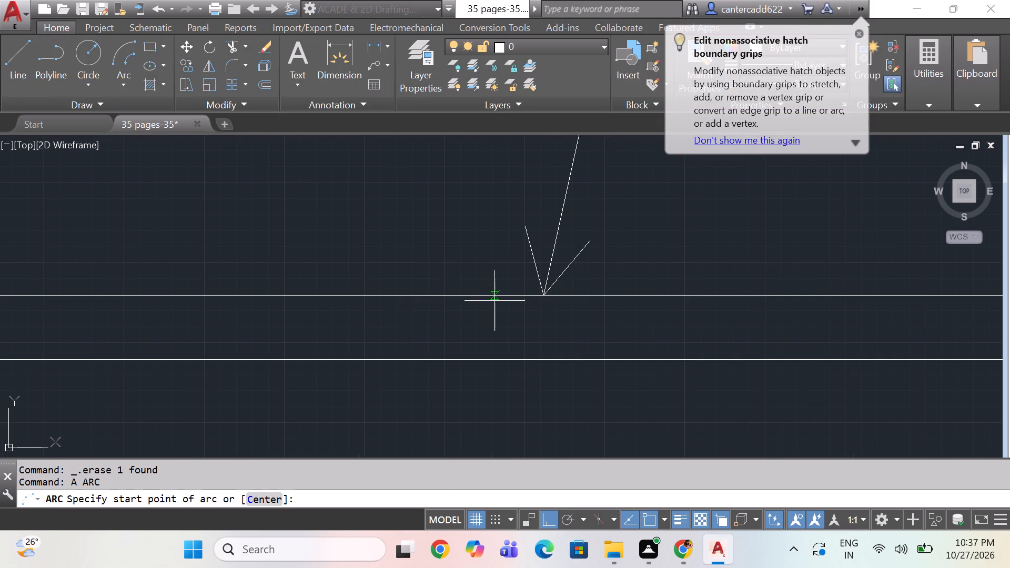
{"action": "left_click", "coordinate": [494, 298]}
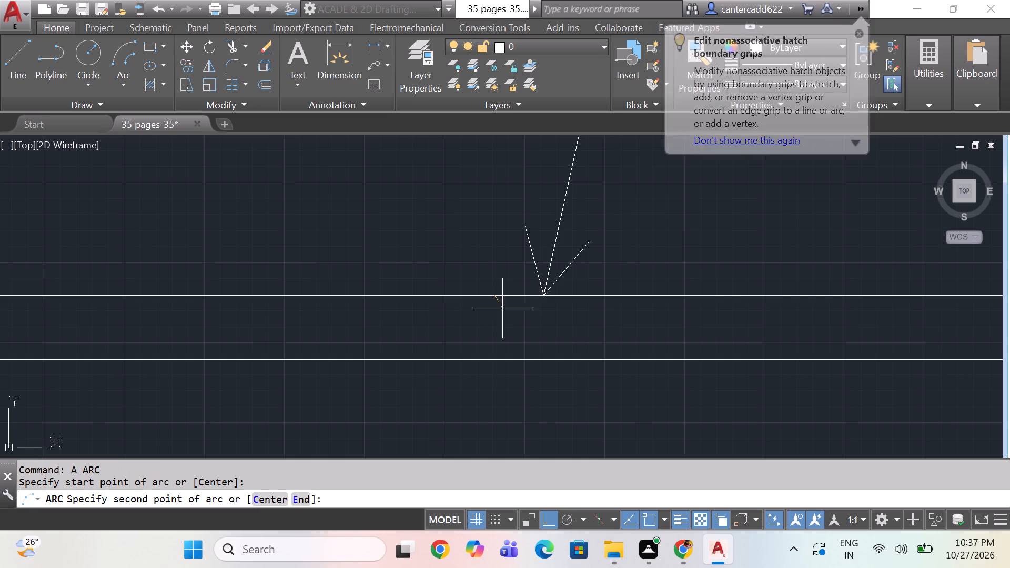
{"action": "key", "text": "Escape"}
Draw a three-point arc under the mirrored leader's tip, starting and ending on the cover's top edge and touching its bottom edge.
{"action": "key", "text": "space"}
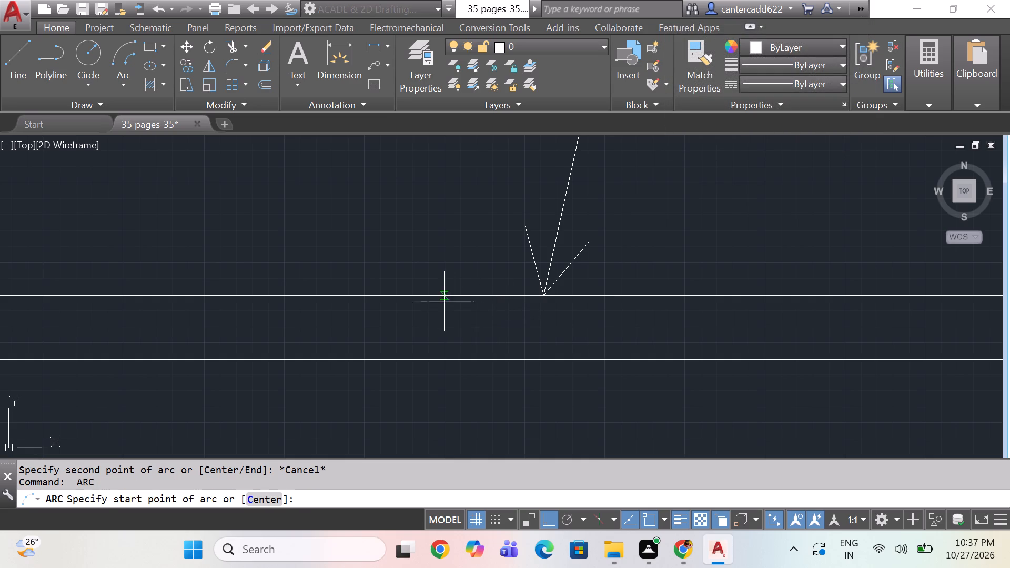
{"action": "left_click_drag", "start_coordinate": [432, 299], "coordinate": [439, 302]}
{"action": "left_click", "coordinate": [532, 361]}
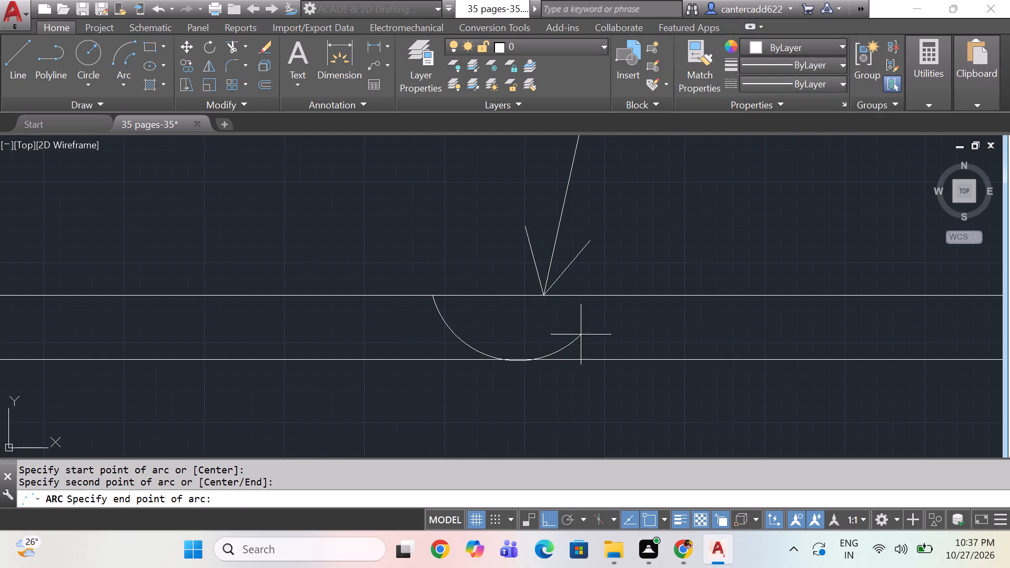
{"action": "left_click", "coordinate": [622, 298]}
{"action": "key", "text": "space"}
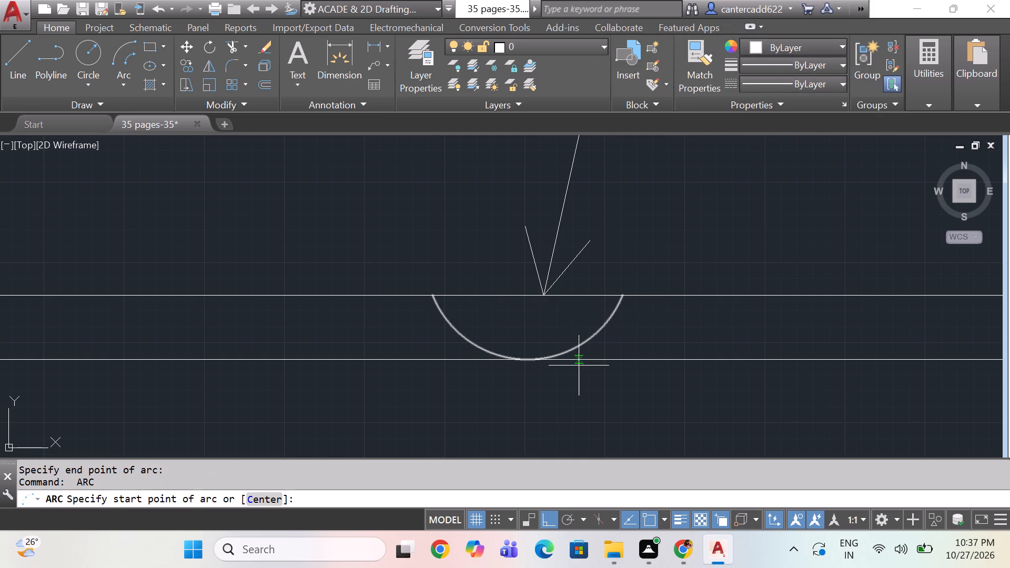
{"action": "scroll", "coordinate": [579, 366], "scroll_direction": "down", "scroll_amount": 2}
{"action": "scroll", "coordinate": [552, 403], "scroll_direction": "down", "scroll_amount": 1}
{"action": "key", "text": "Escape"}
{"action": "key", "text": "j"}
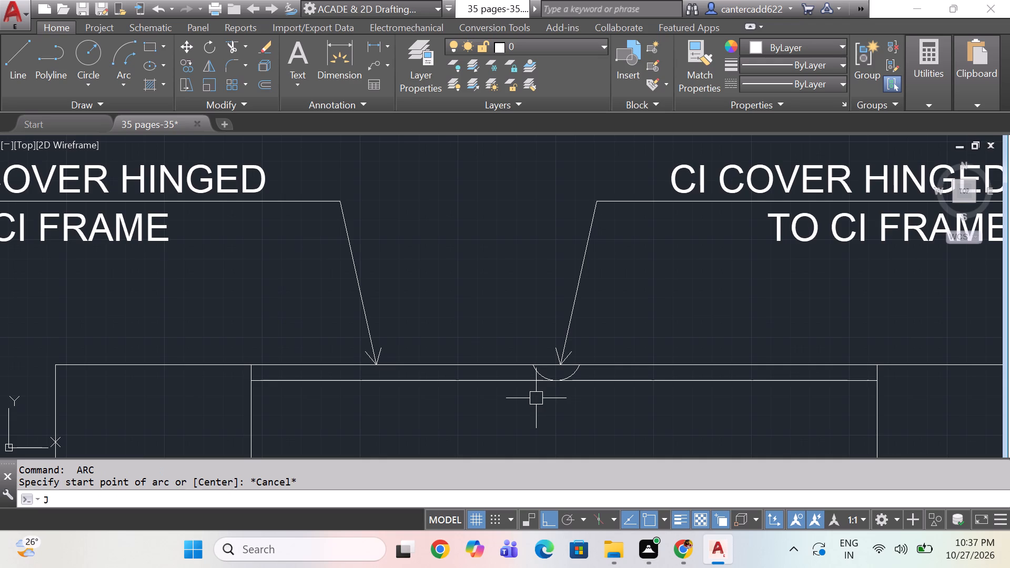
{"action": "key", "text": "Escape"}
Hatch the CI cover strip on both sides of the arc with the ANSI31 pattern at scale 50.
{"action": "key", "text": "h"}
{"action": "key", "text": "space"}
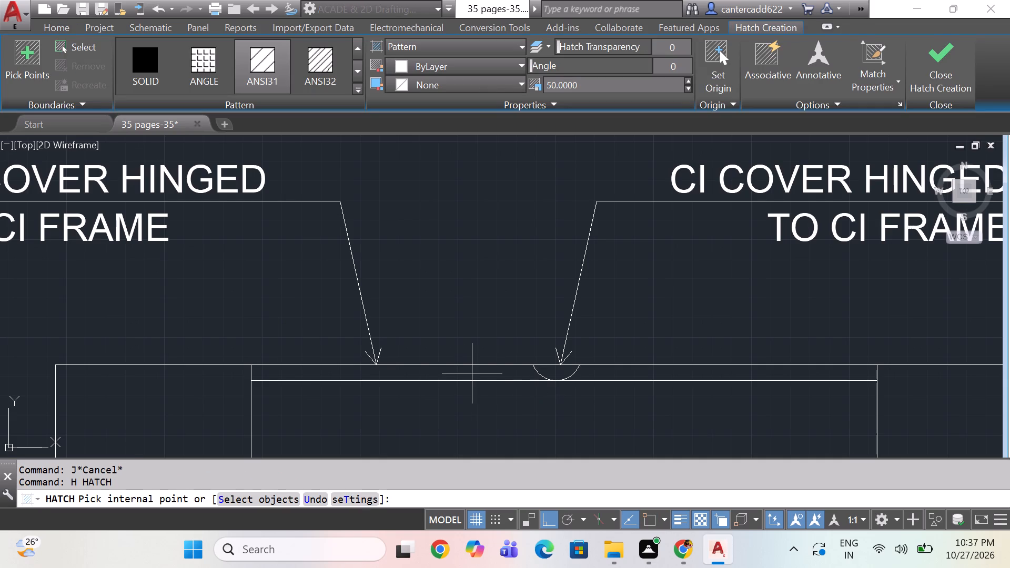
{"action": "left_click", "coordinate": [472, 373]}
{"action": "left_click", "coordinate": [667, 372]}
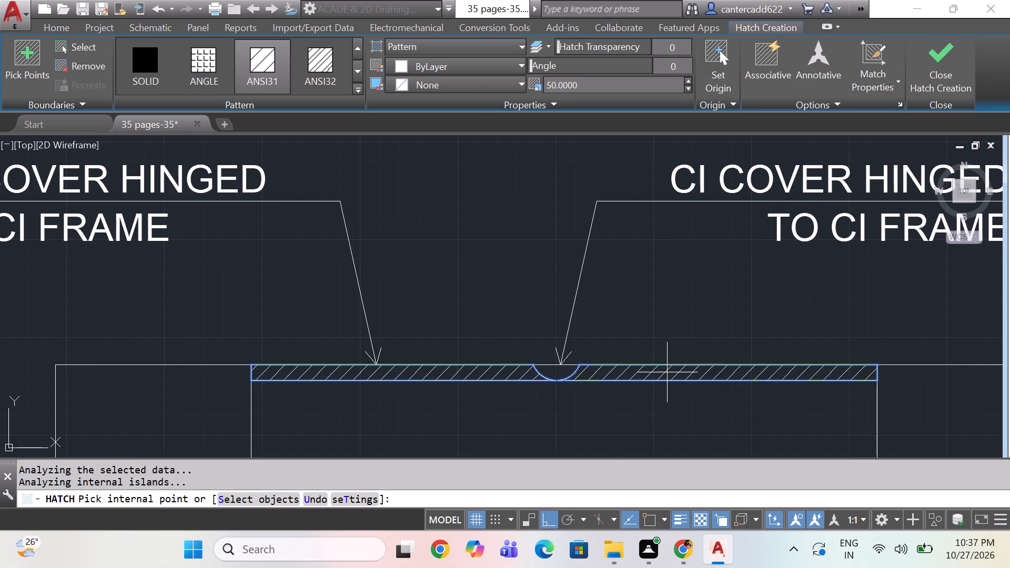
{"action": "scroll", "coordinate": [622, 382], "scroll_direction": "down", "scroll_amount": 2}
{"action": "middle_click_drag", "start_coordinate": [618, 382], "coordinate": [534, 382]}
{"action": "key", "text": "space"}
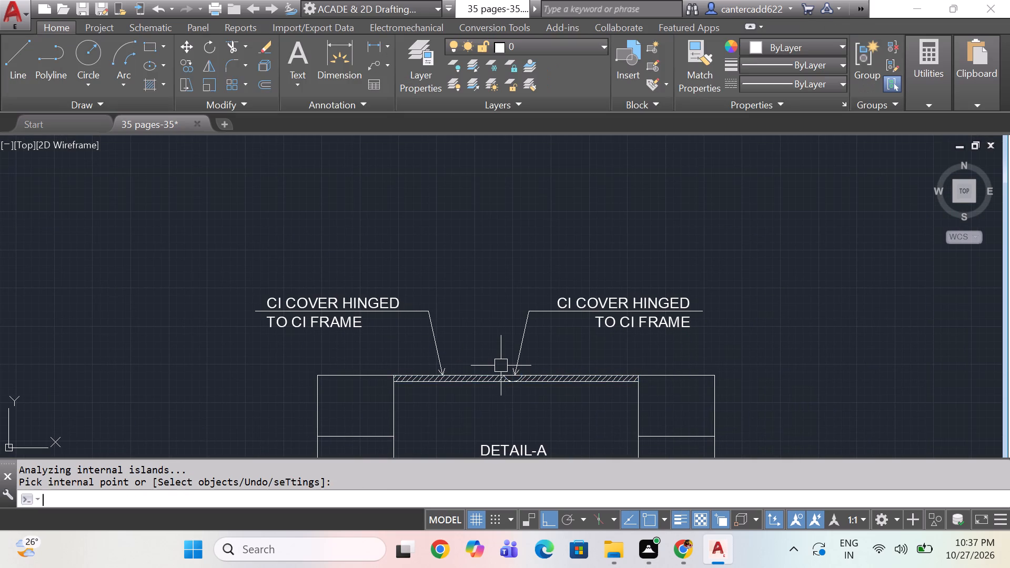
Save the drawing.
{"action": "key", "text": "ctrl+s"}
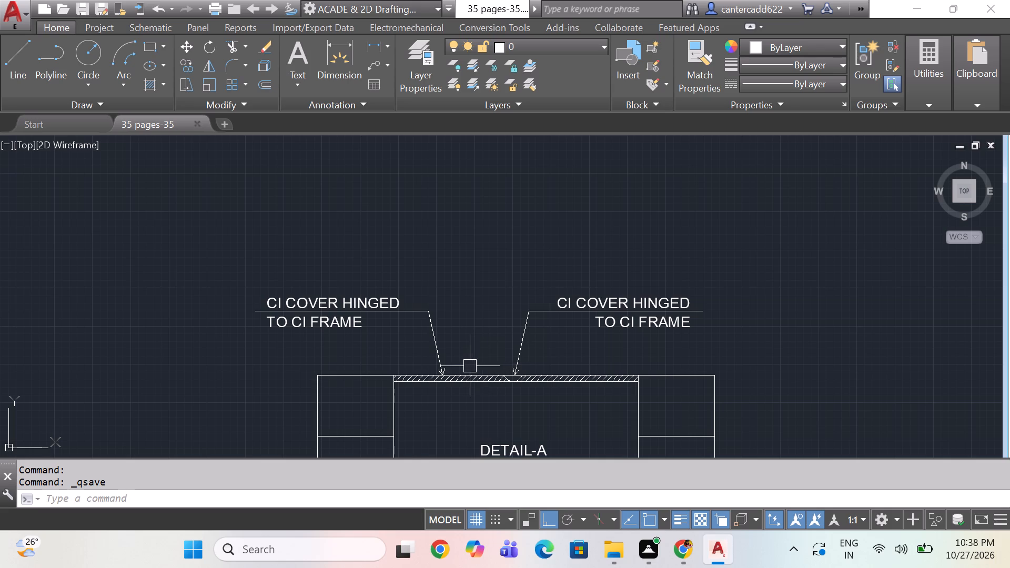
Hatch the top blocks of both uprights with the AR-B816 brick pattern at scale 5.
{"action": "scroll", "coordinate": [470, 366], "scroll_direction": "down", "scroll_amount": 1}
{"action": "middle_click_drag", "start_coordinate": [469, 366], "coordinate": [447, 248]}
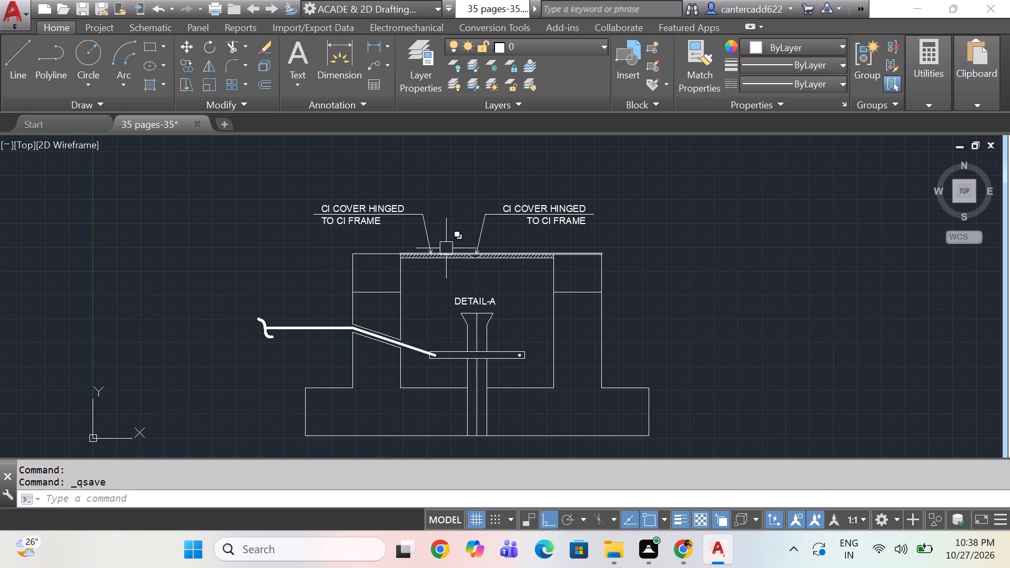
{"action": "key", "text": "h"}
{"action": "key", "text": "space"}
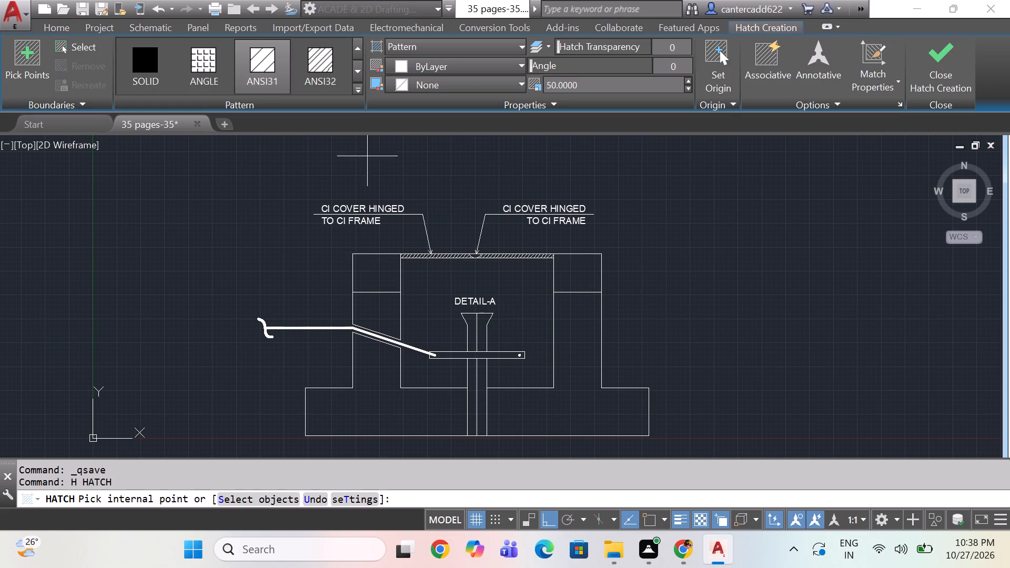
{"action": "left_click", "coordinate": [353, 84]}
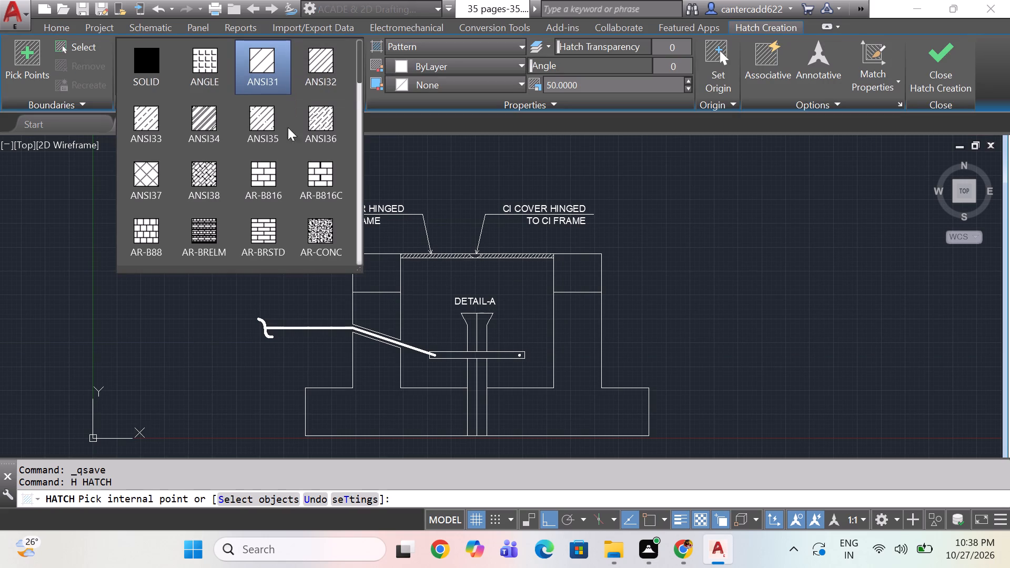
{"action": "scroll", "coordinate": [287, 140], "scroll_direction": "up", "scroll_amount": 9}
{"action": "scroll", "coordinate": [332, 139], "scroll_direction": "down", "scroll_amount": 2}
{"action": "scroll", "coordinate": [332, 139], "scroll_direction": "up", "scroll_amount": 2}
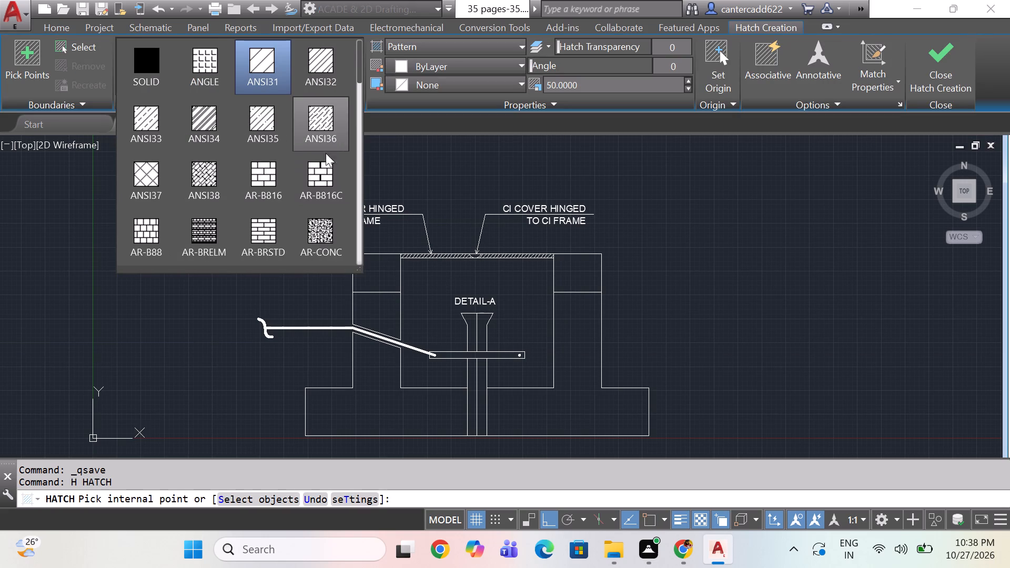
{"action": "left_click", "coordinate": [266, 185]}
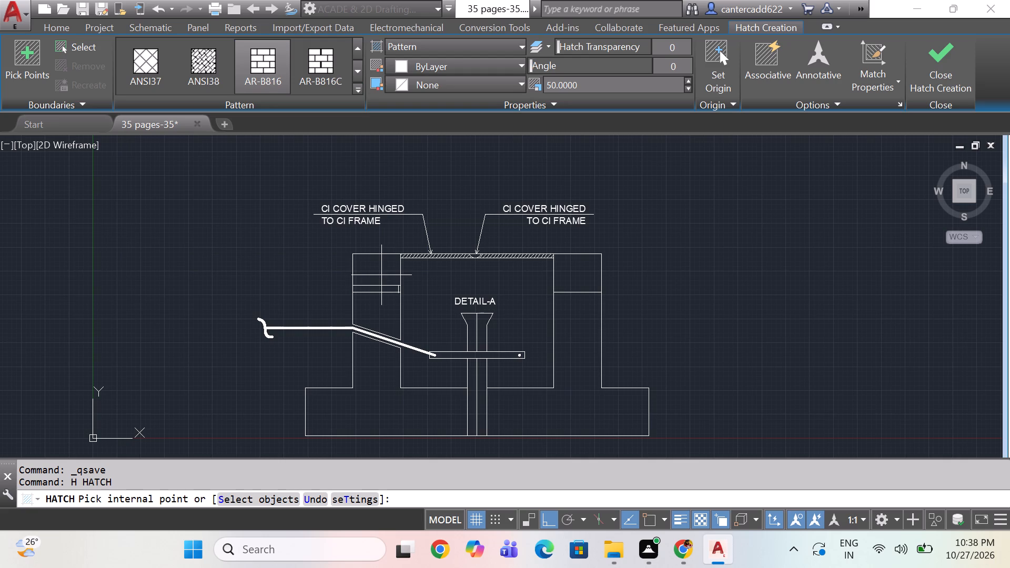
{"action": "left_click_drag", "start_coordinate": [585, 85], "coordinate": [477, 87]}
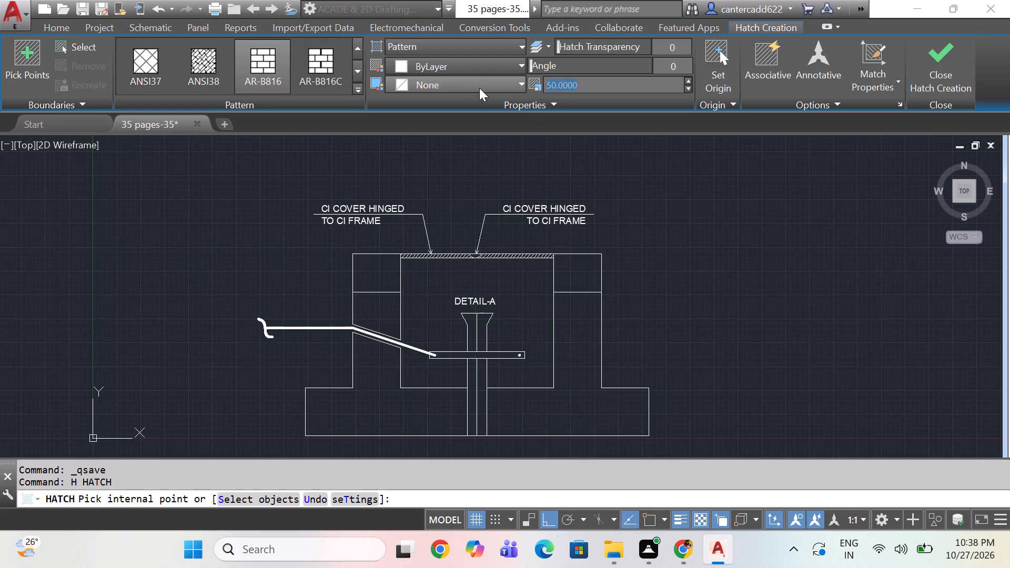
{"action": "type", "text": "10"}
{"action": "key", "text": "Return"}
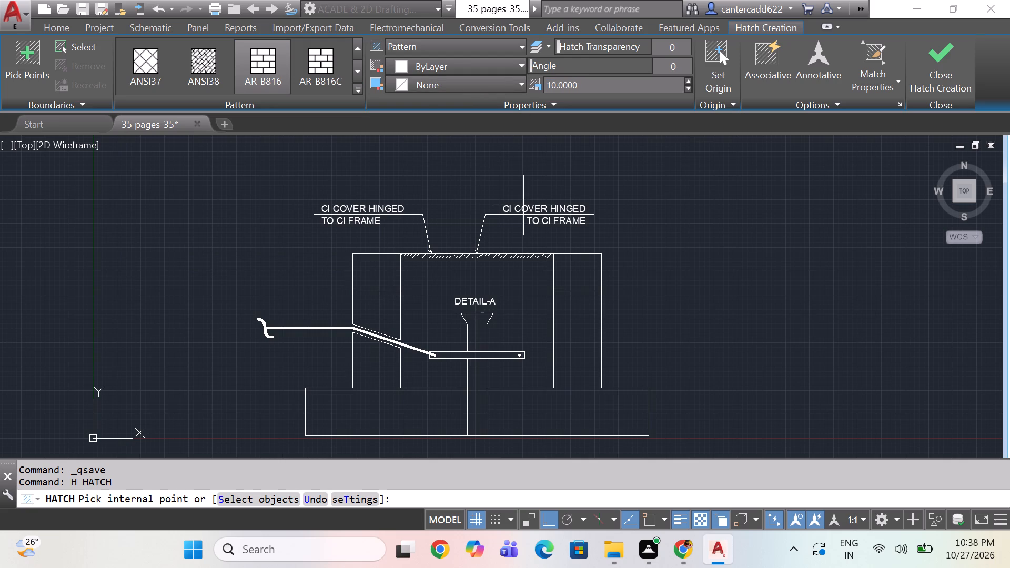
{"action": "left_click", "coordinate": [593, 83]}
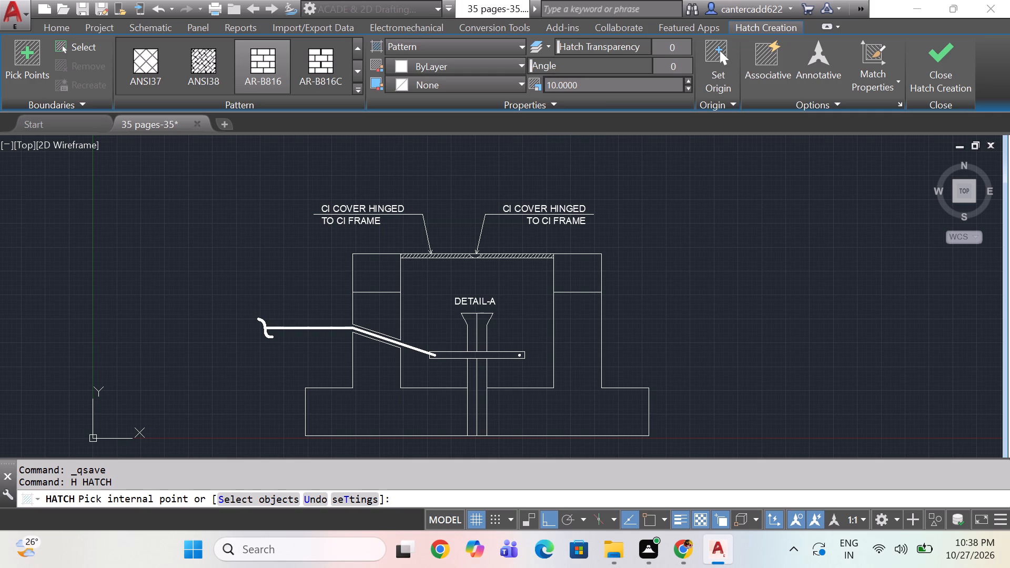
{"action": "key", "text": "5"}
{"action": "key", "text": "Return"}
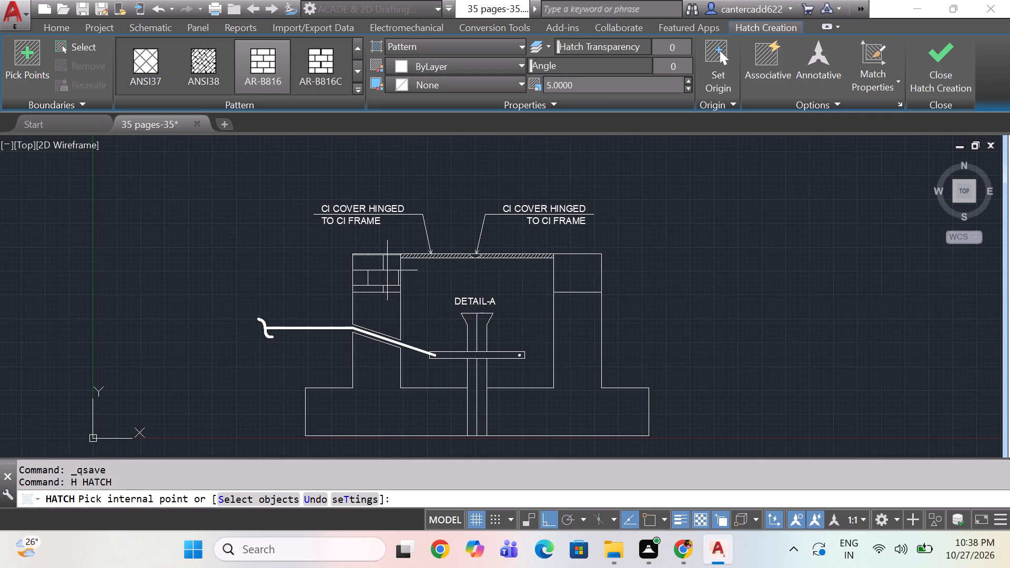
{"action": "left_click", "coordinate": [387, 270]}
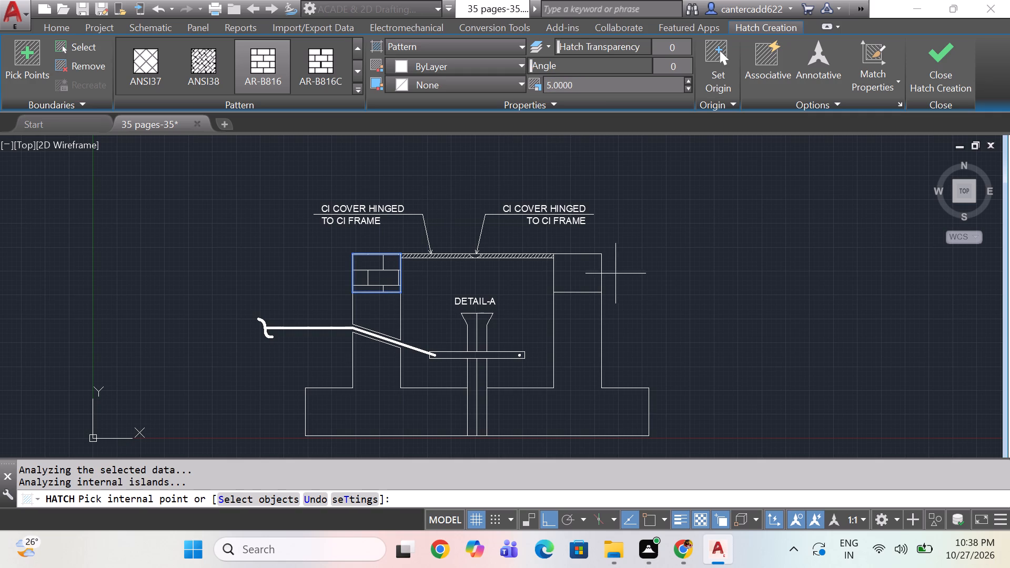
{"action": "left_click", "coordinate": [577, 276]}
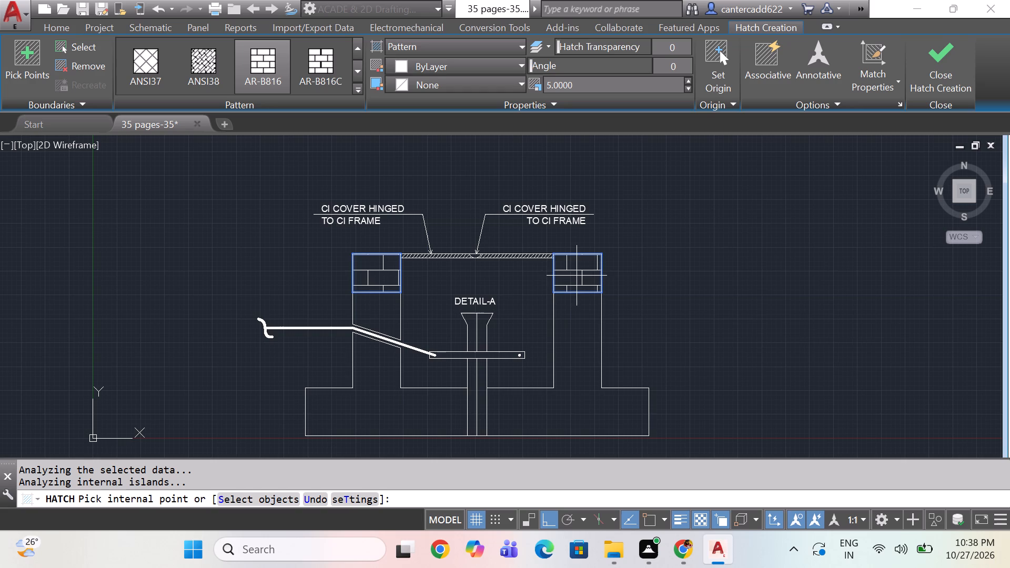
{"action": "key", "text": "space"}
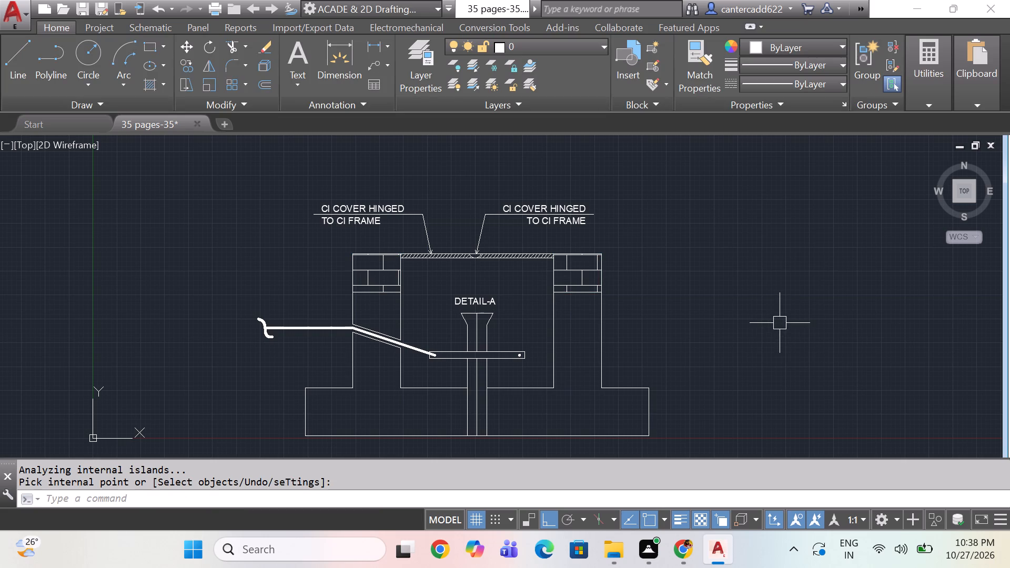
Add a vertical linear dimension beside the right upright, from the base's top-right corner up to the brick block's lower outer corner.
{"action": "scroll", "coordinate": [631, 275], "scroll_direction": "down", "scroll_amount": 1}
{"action": "middle_click_drag", "start_coordinate": [631, 275], "coordinate": [560, 272]}
{"action": "middle_click", "coordinate": [560, 272]}
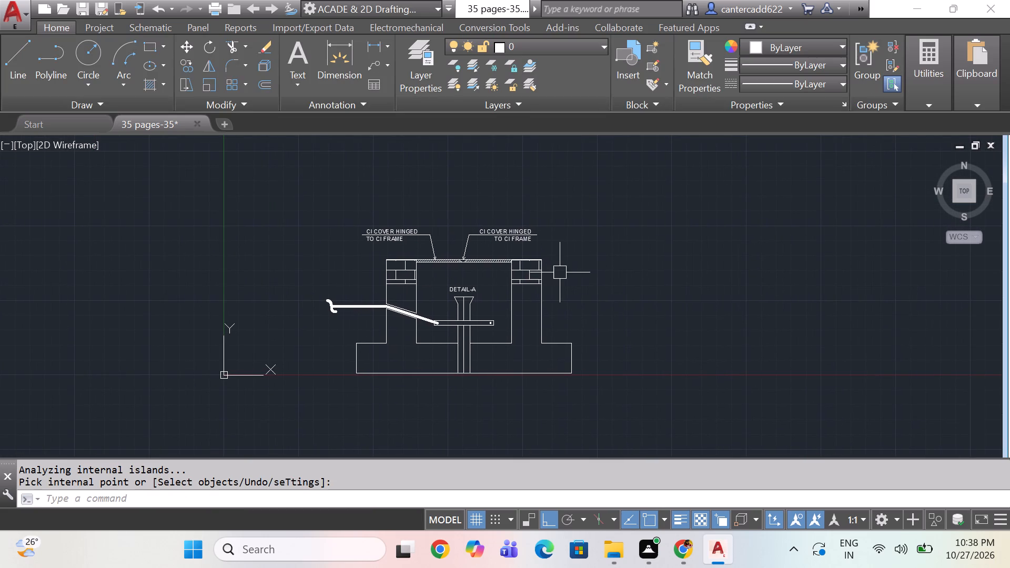
{"action": "scroll", "coordinate": [560, 272], "scroll_direction": "up", "scroll_amount": 1}
{"action": "left_click", "coordinate": [375, 43]}
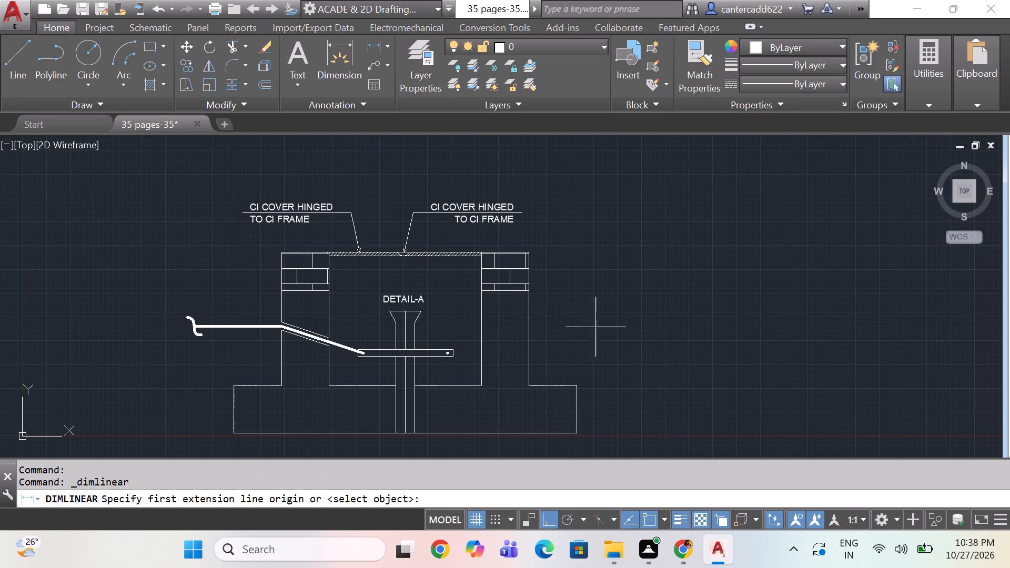
{"action": "left_click", "coordinate": [577, 385]}
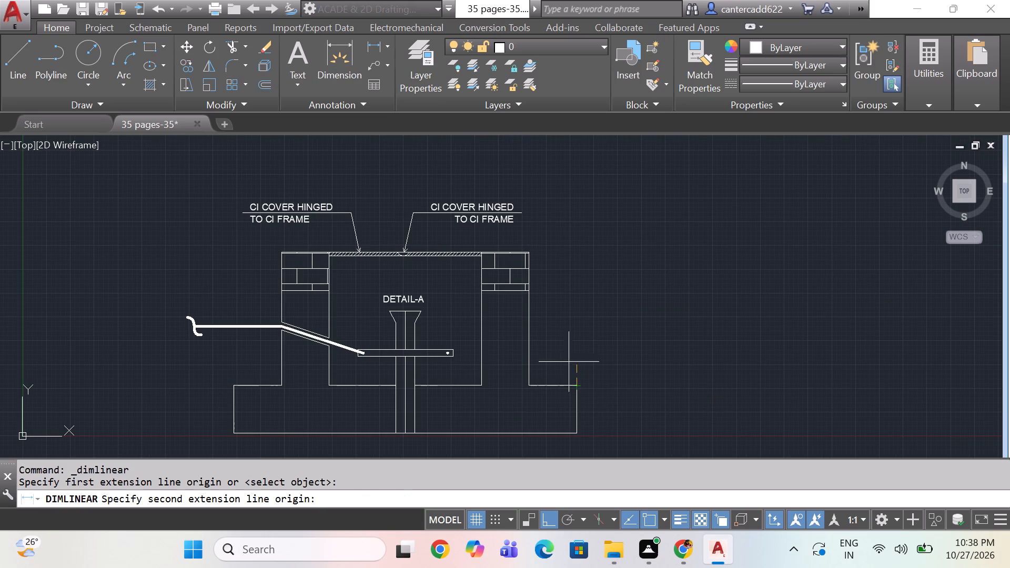
{"action": "left_click_drag", "start_coordinate": [529, 291], "coordinate": [544, 293]}
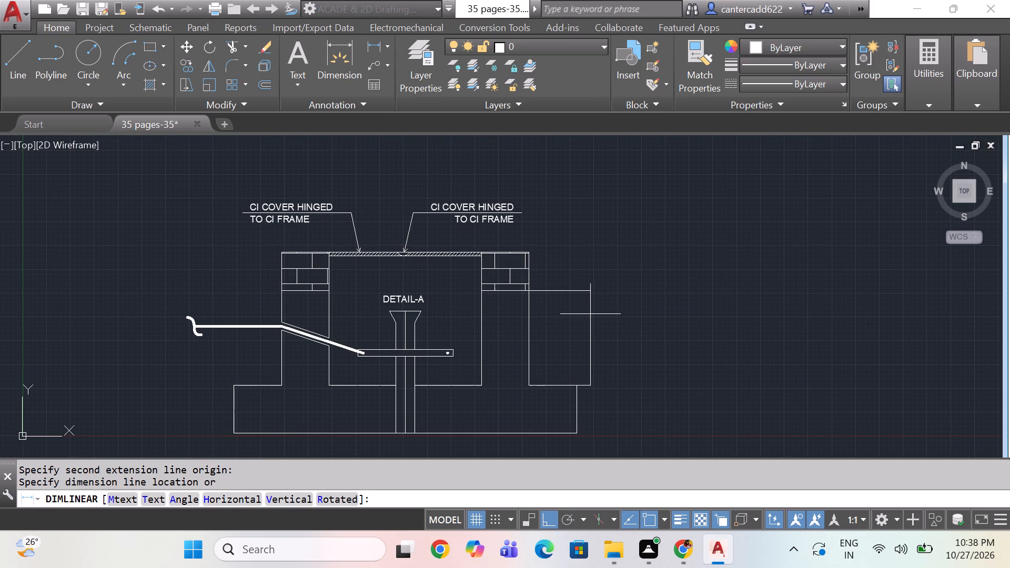
{"action": "left_click", "coordinate": [590, 314]}
Set the Standard dimension style's text height to 10.
{"action": "type", "text": "D"}
{"action": "key", "text": "space"}
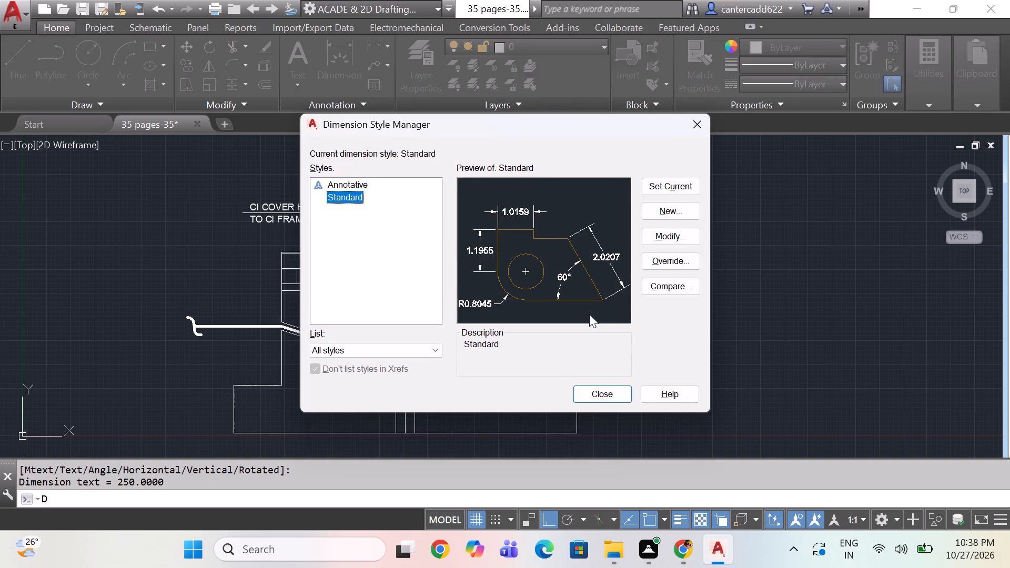
{"action": "left_click", "coordinate": [673, 235]}
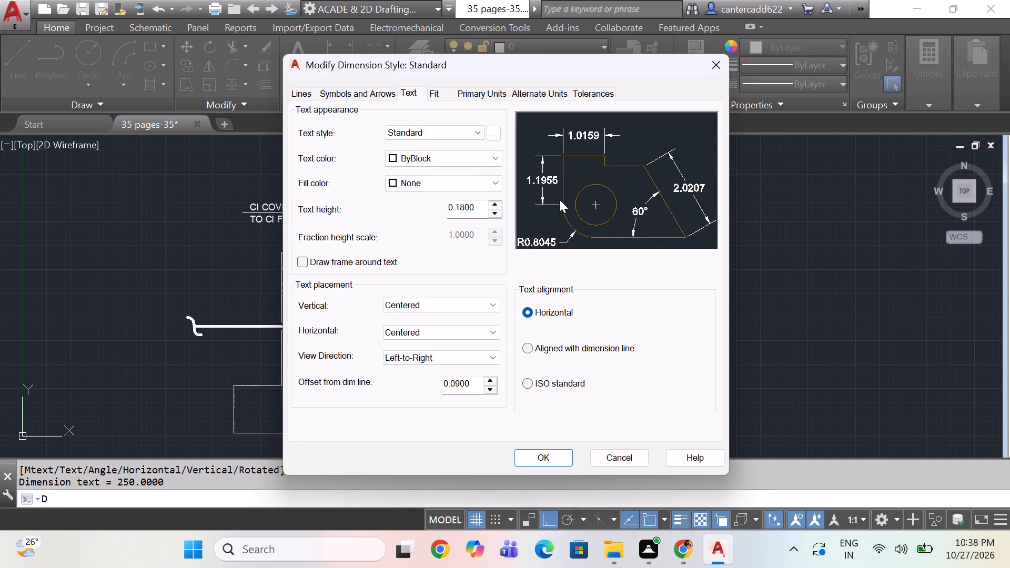
{"action": "left_click", "coordinate": [474, 205]}
{"action": "left_click_drag", "start_coordinate": [479, 205], "coordinate": [390, 218]}
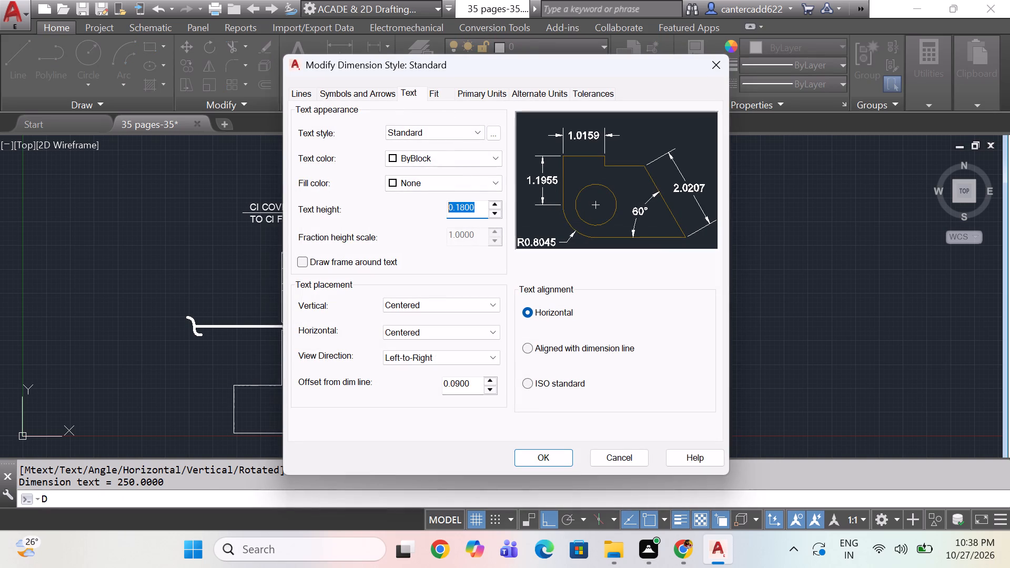
{"action": "left_click_drag", "start_coordinate": [390, 218], "coordinate": [377, 218]}
{"action": "key", "text": "1"}
{"action": "key", "text": "0"}
{"action": "key", "text": "Return"}
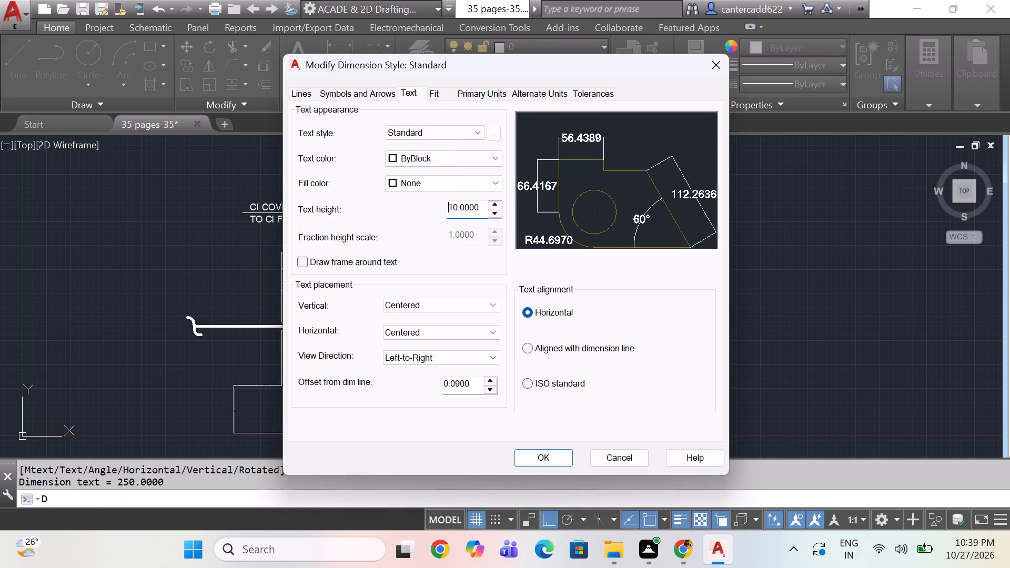
Set the Standard dimension style's arrow size to 10.
{"action": "left_click", "coordinate": [337, 89]}
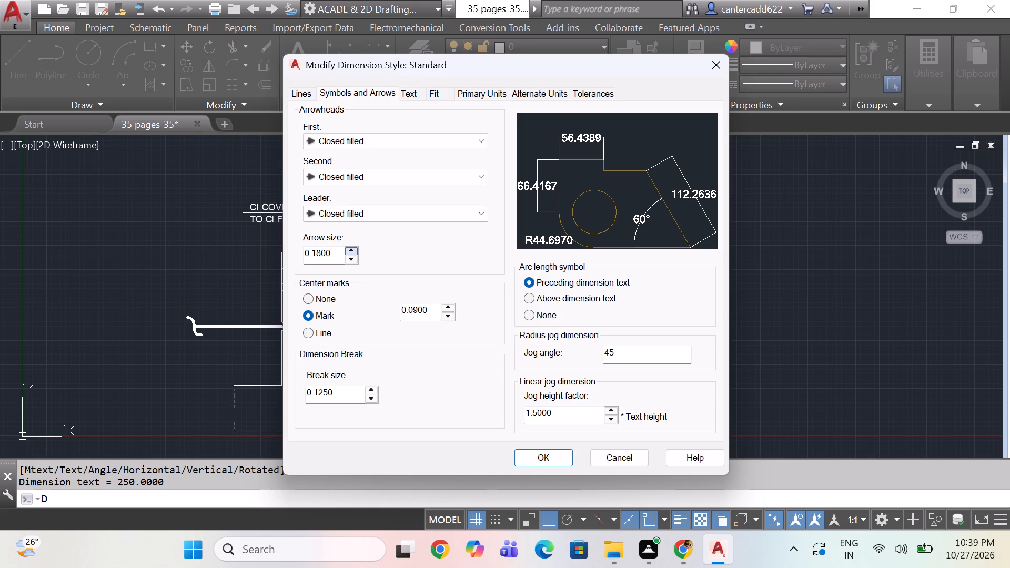
{"action": "left_click", "coordinate": [341, 255]}
{"action": "left_click_drag", "start_coordinate": [341, 254], "coordinate": [269, 265]}
{"action": "type", "text": "10"}
{"action": "key", "text": "Return"}
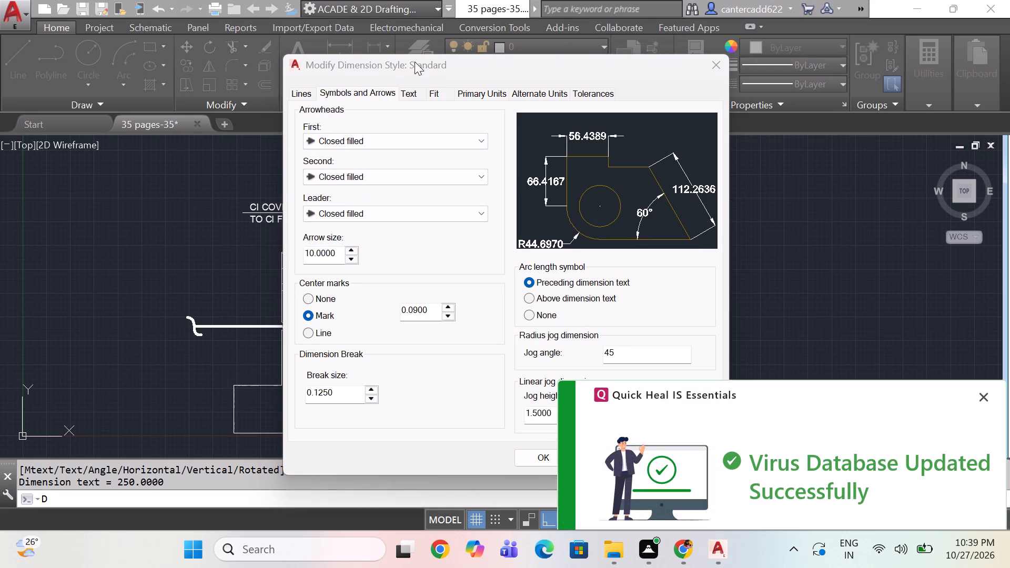
Align the Standard style's dimension text with the dimension line, dismiss the antivirus notification, and make the style current.
{"action": "left_click", "coordinate": [416, 96]}
{"action": "left_click", "coordinate": [557, 348]}
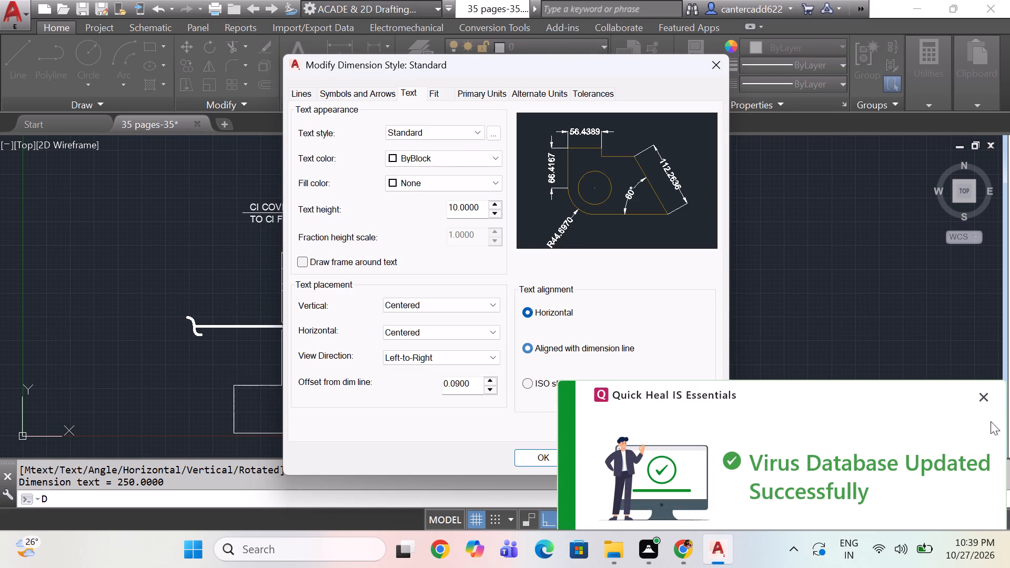
{"action": "left_click", "coordinate": [984, 400]}
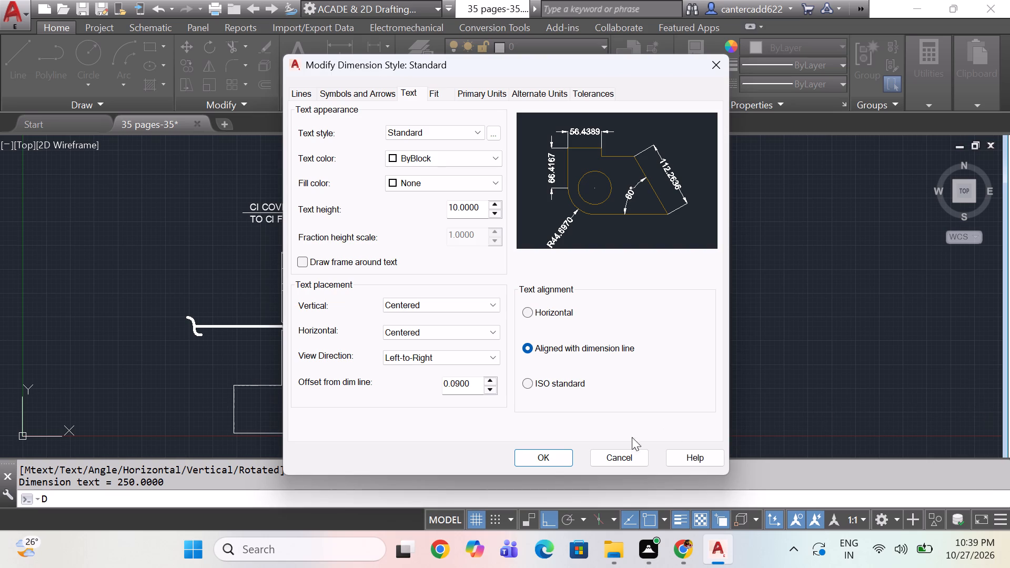
{"action": "left_click", "coordinate": [554, 458]}
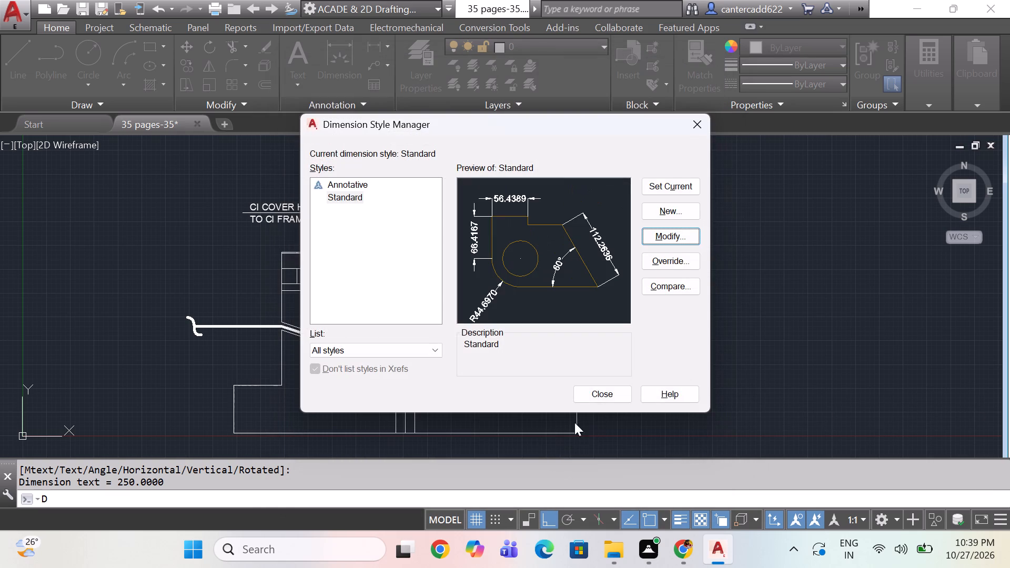
{"action": "left_click", "coordinate": [679, 181]}
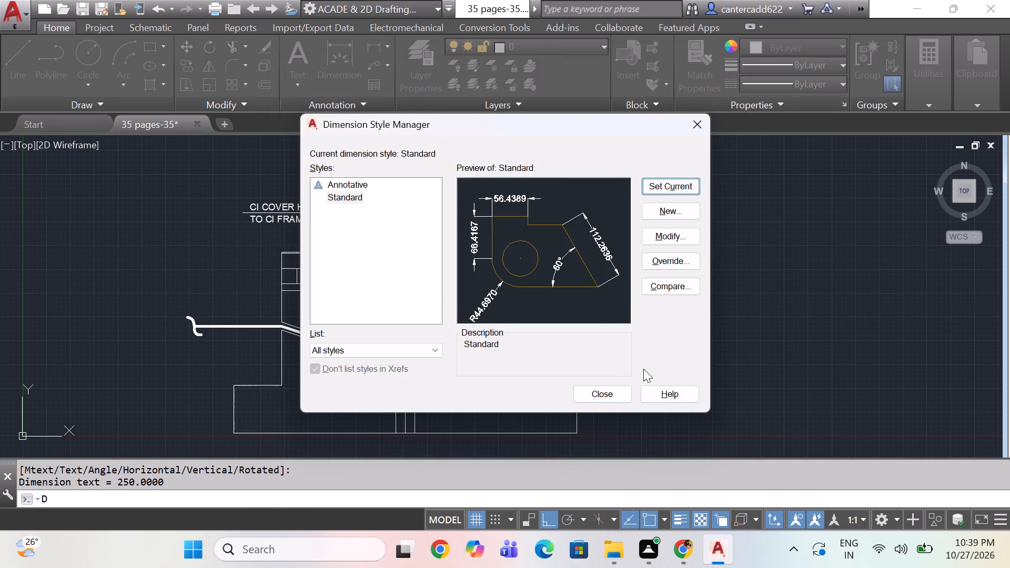
{"action": "left_click", "coordinate": [622, 391]}
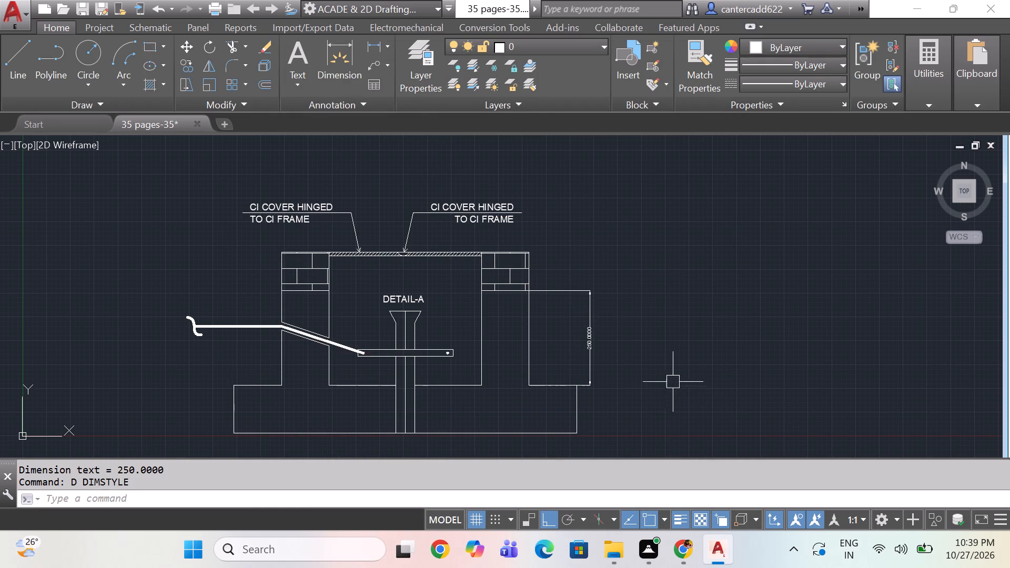
Set the Standard dimension style's text height to 20.
{"action": "key", "text": "space"}
{"action": "left_click", "coordinate": [676, 235]}
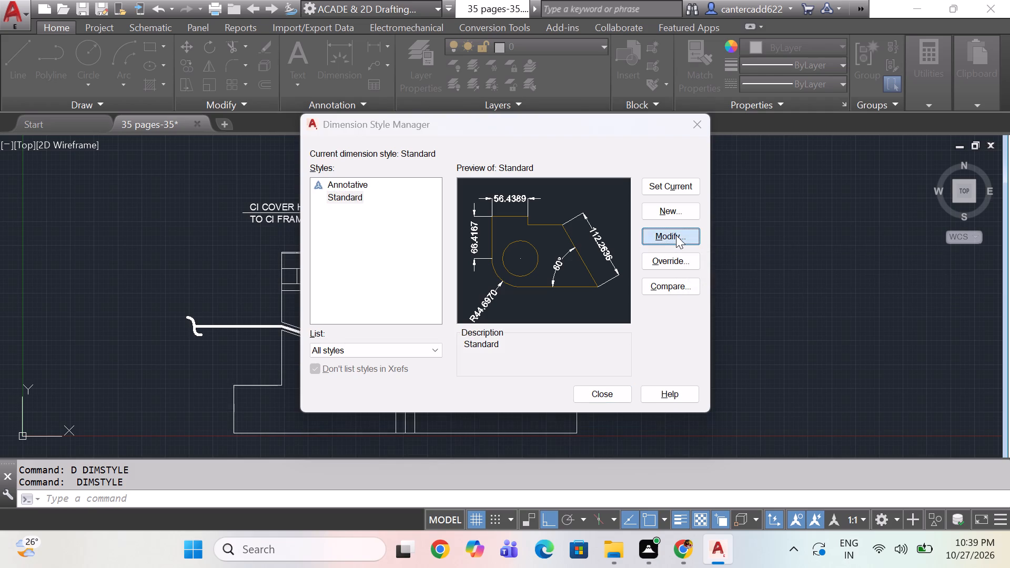
{"action": "left_click", "coordinate": [476, 201]}
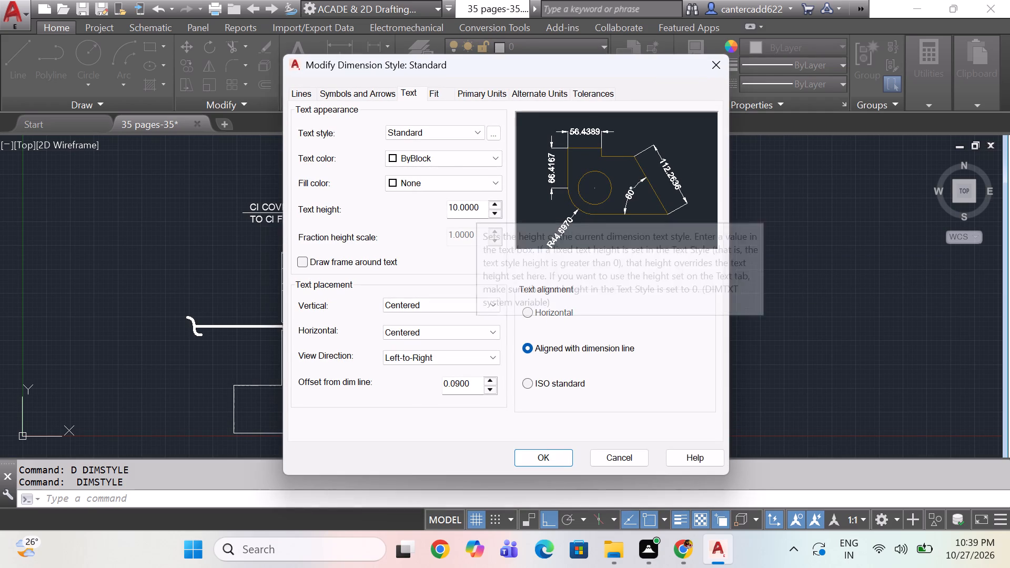
{"action": "left_click_drag", "start_coordinate": [481, 210], "coordinate": [398, 227]}
{"action": "key", "text": "2"}
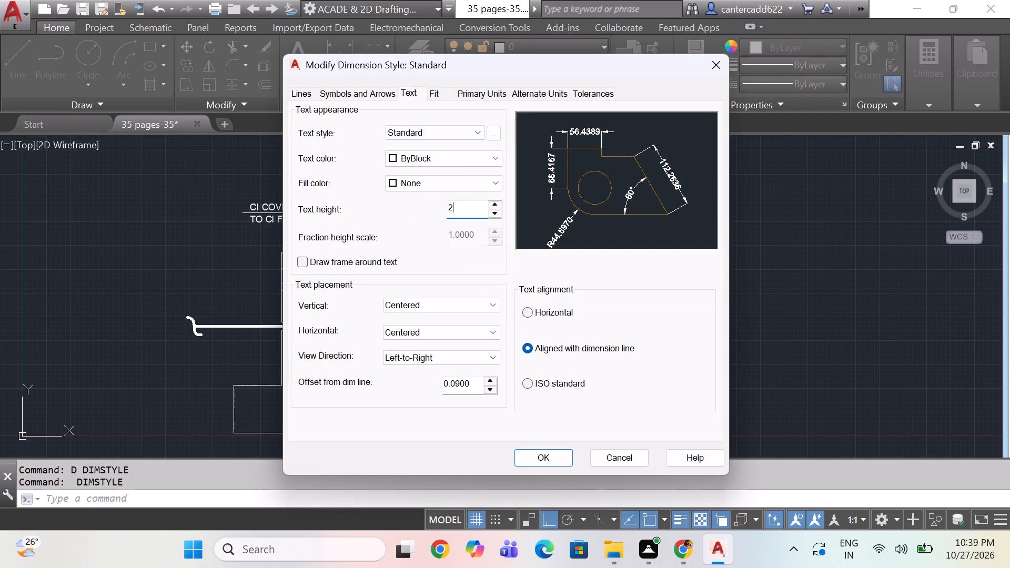
{"action": "key", "text": "0"}
{"action": "key", "text": "Return"}
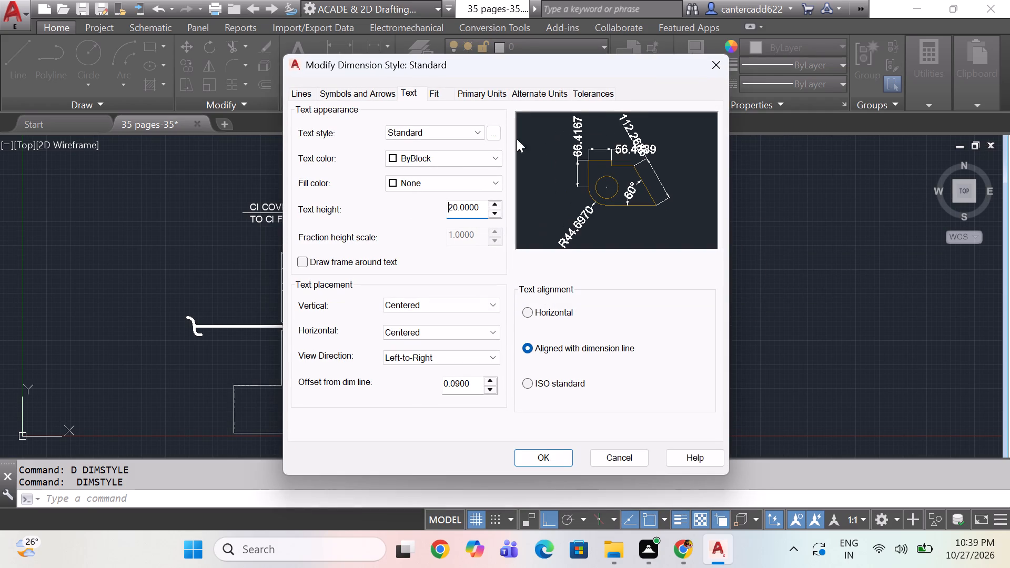
Set the Standard dimension style's linear precision to 0 decimal places.
{"action": "left_click", "coordinate": [499, 97]}
{"action": "left_click", "coordinate": [461, 152]}
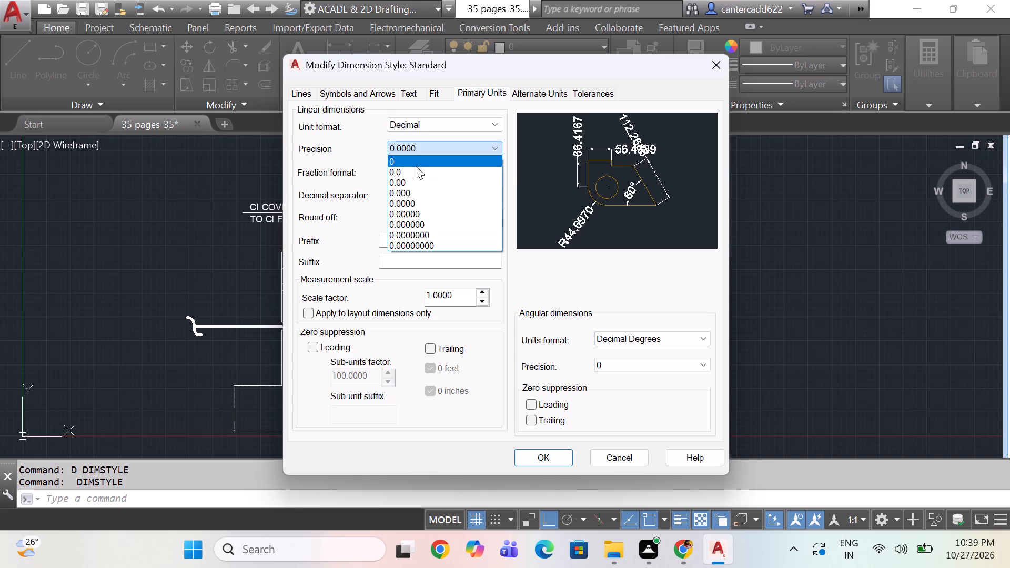
{"action": "left_click", "coordinate": [416, 166]}
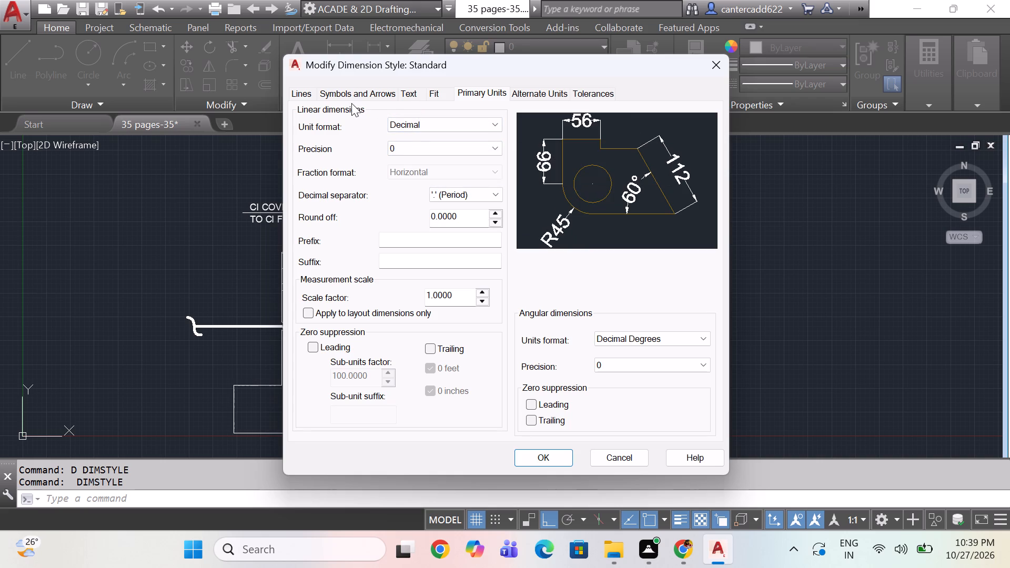
Set the Standard dimension style's arrow size to 15, apply the style changes and return to the drawing.
{"action": "left_click", "coordinate": [356, 93]}
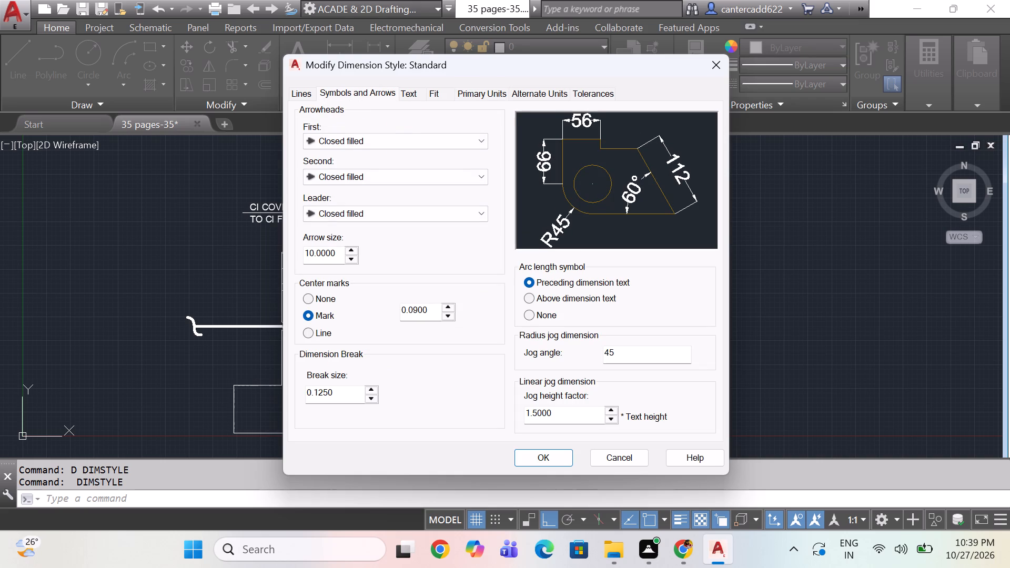
{"action": "left_click", "coordinate": [342, 259]}
{"action": "left_click_drag", "start_coordinate": [341, 257], "coordinate": [240, 263]}
{"action": "type", "text": "20"}
{"action": "key", "text": "BackSpace"}
{"action": "key", "text": "BackSpace"}
{"action": "type", "text": "15"}
{"action": "key", "text": "Return"}
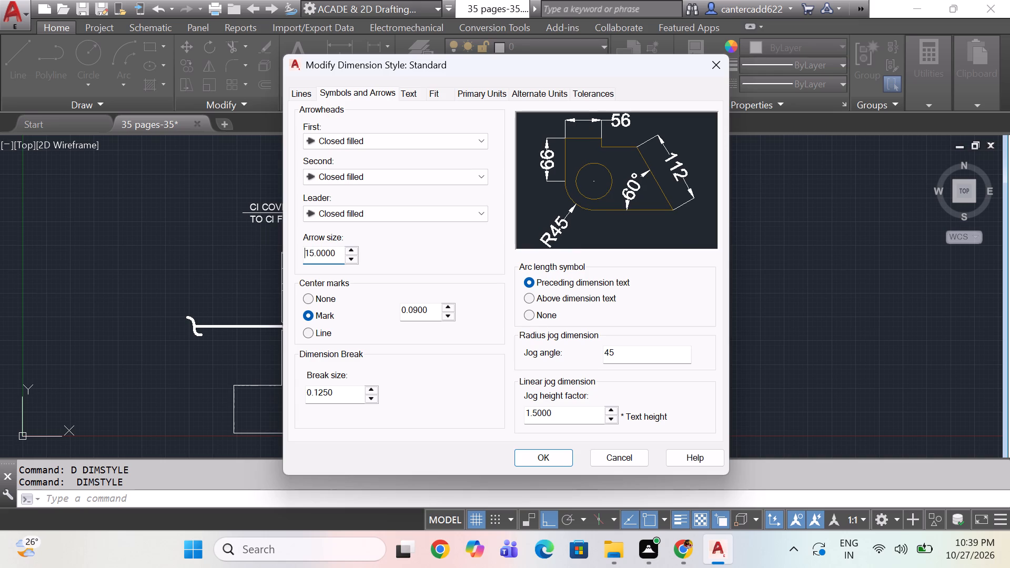
{"action": "left_click", "coordinate": [553, 461]}
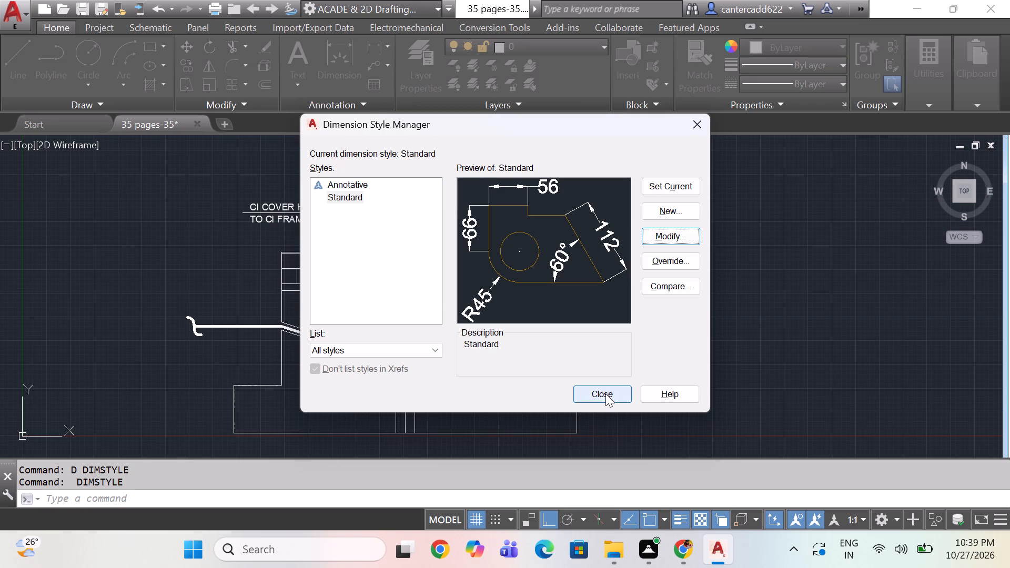
{"action": "left_click", "coordinate": [605, 393]}
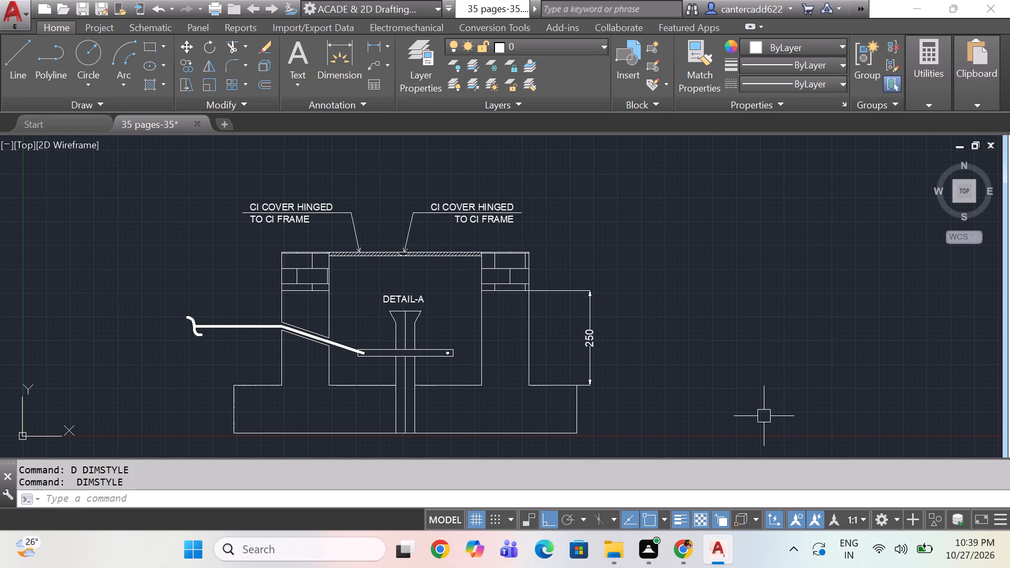
Copy the CI COVER HINGED text onto the extension line beside the right brick block and change it to G.L.
{"action": "left_click", "coordinate": [463, 200]}
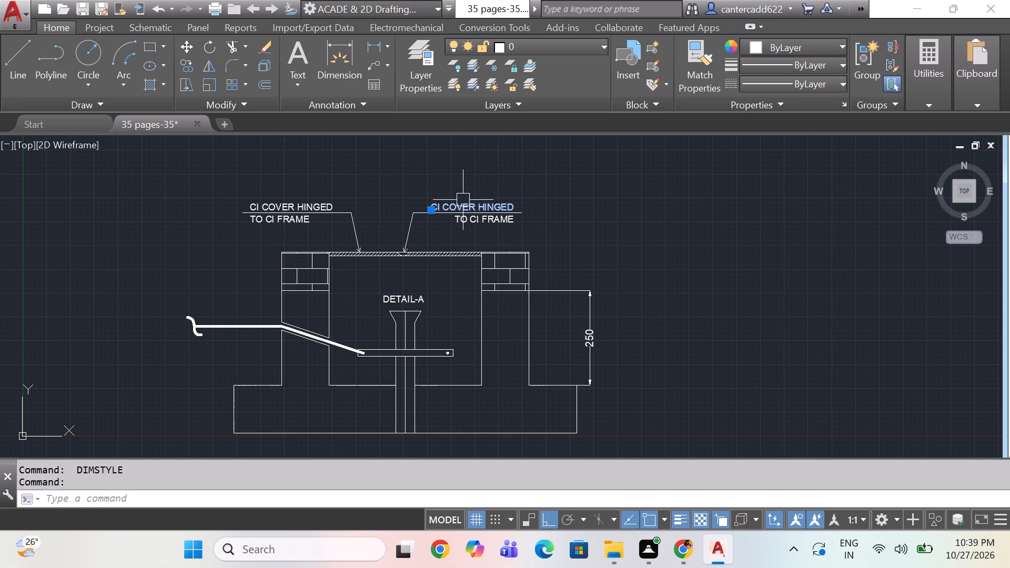
{"action": "key", "text": "ctrl+c"}
{"action": "key", "text": "ctrl+v"}
{"action": "scroll", "coordinate": [564, 265], "scroll_direction": "up", "scroll_amount": 2}
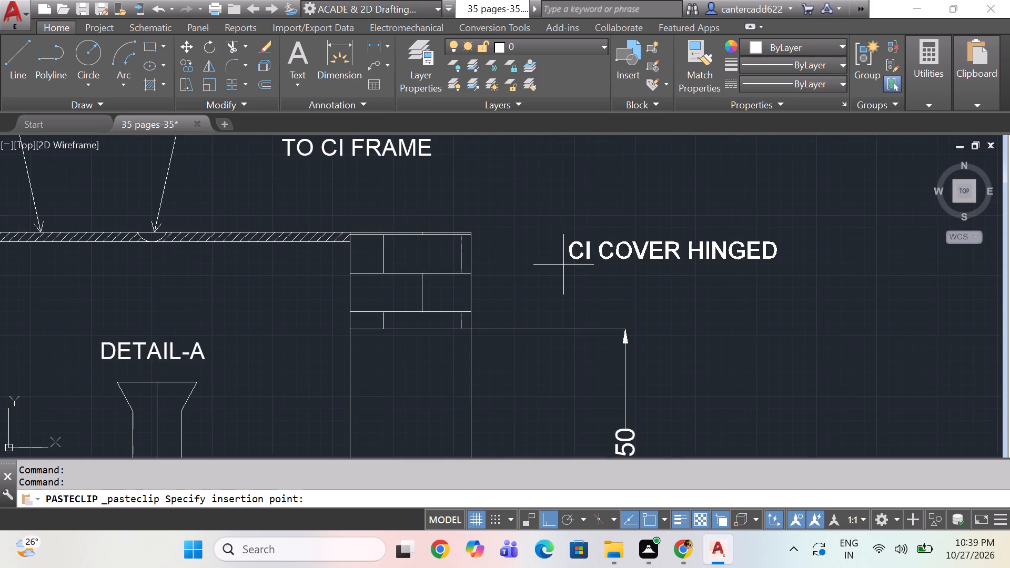
{"action": "scroll", "coordinate": [557, 266], "scroll_direction": "up", "scroll_amount": 1}
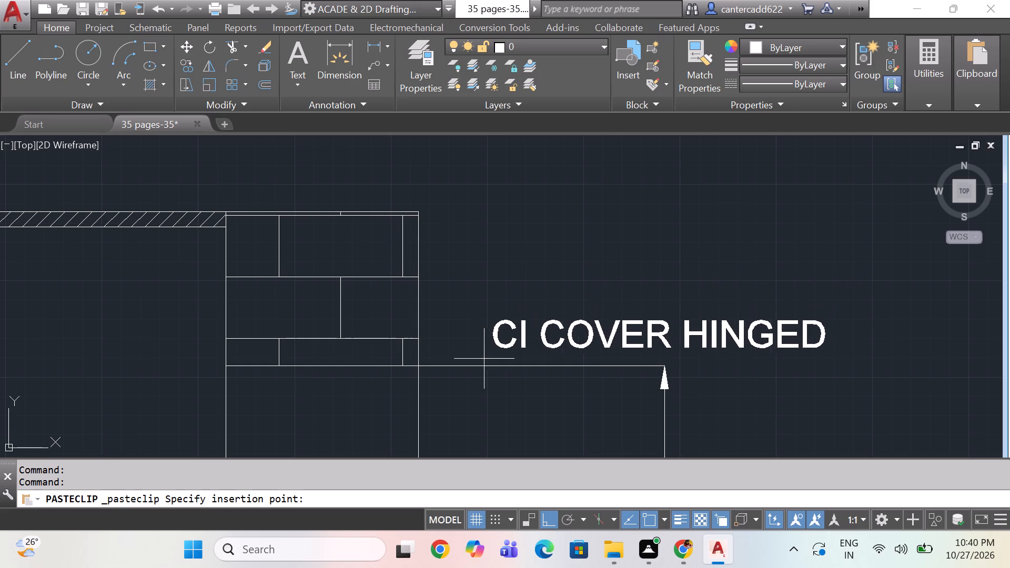
{"action": "left_click", "coordinate": [478, 364]}
{"action": "double_click", "coordinate": [526, 352]}
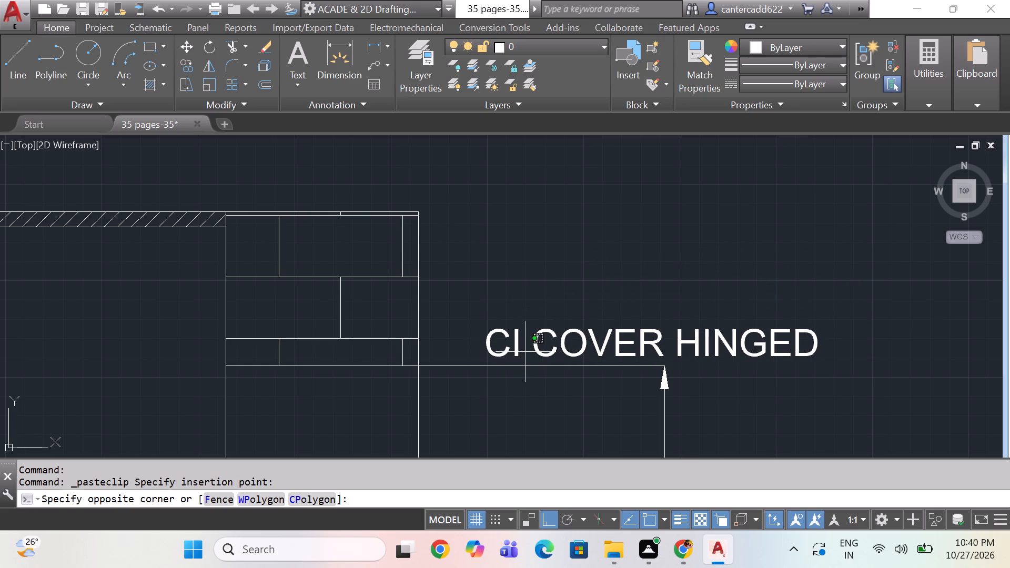
{"action": "left_click", "coordinate": [599, 349]}
{"action": "double_click", "coordinate": [584, 347]}
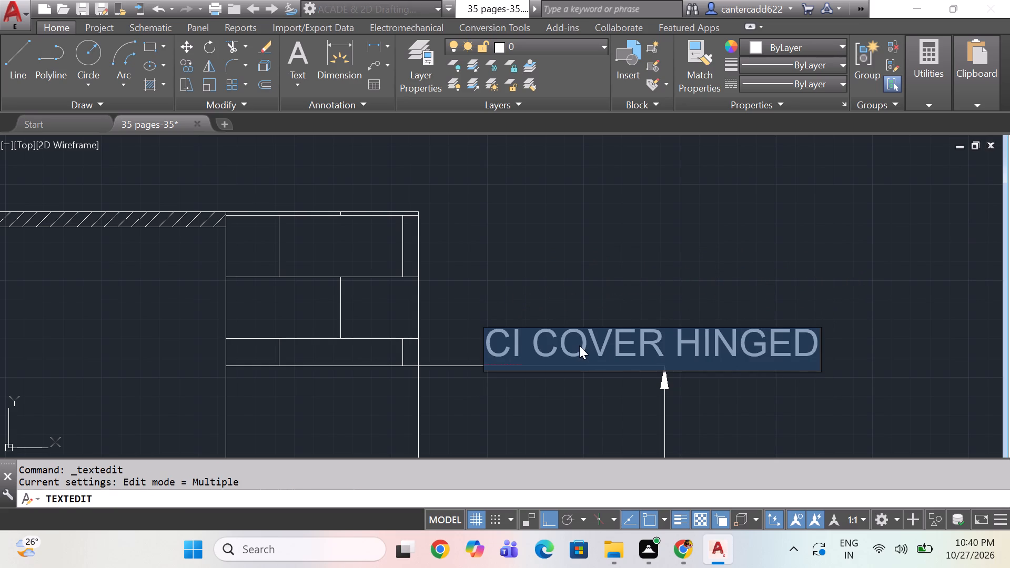
{"action": "type", "text": "G.L"}
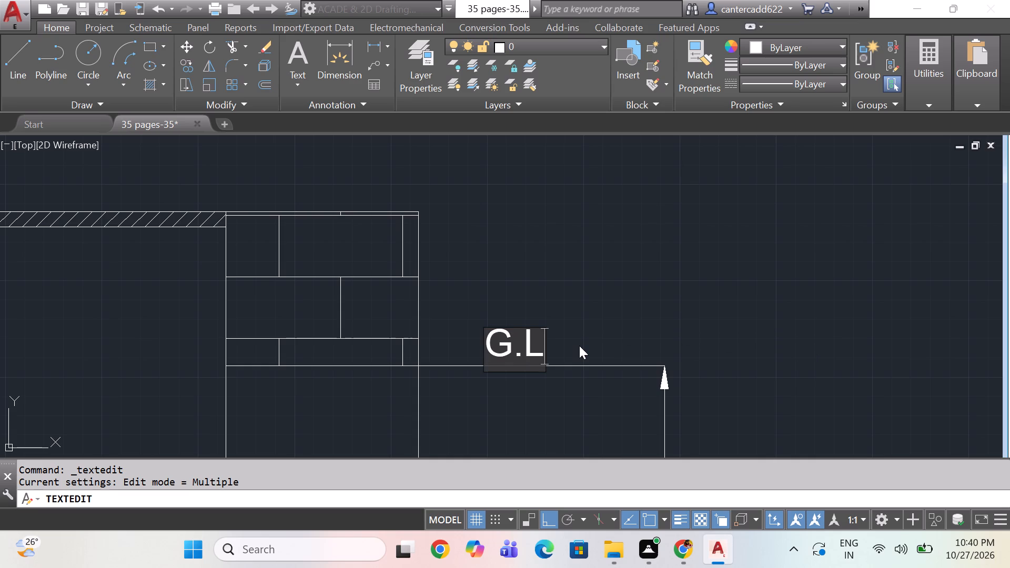
{"action": "left_click", "coordinate": [610, 281]}
{"action": "key", "text": "Escape"}
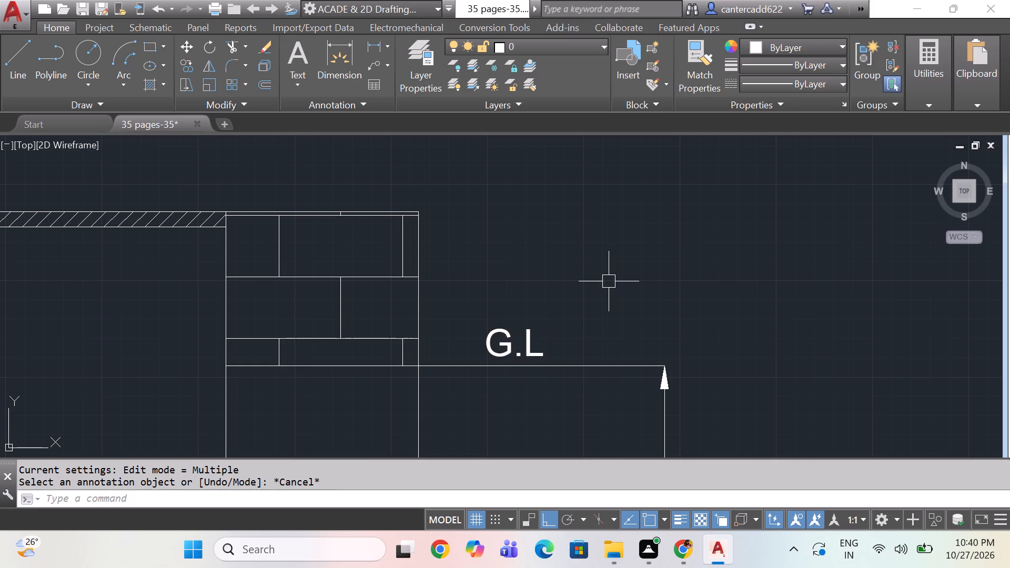
Add a vertical linear dimension from the right brick block's top outer corner down to the hatched column's top-right corner.
{"action": "key", "text": "space"}
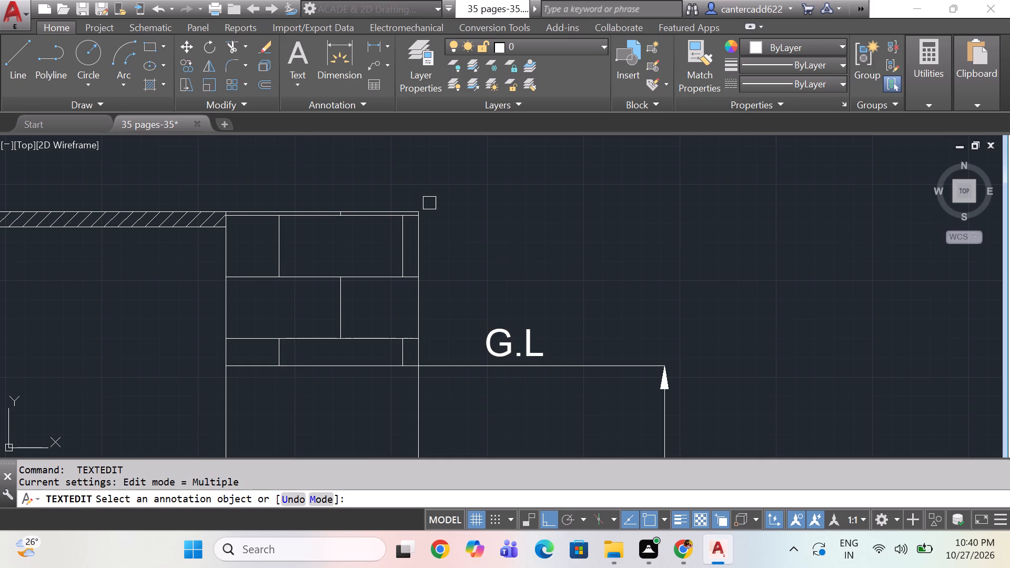
{"action": "left_click", "coordinate": [378, 47]}
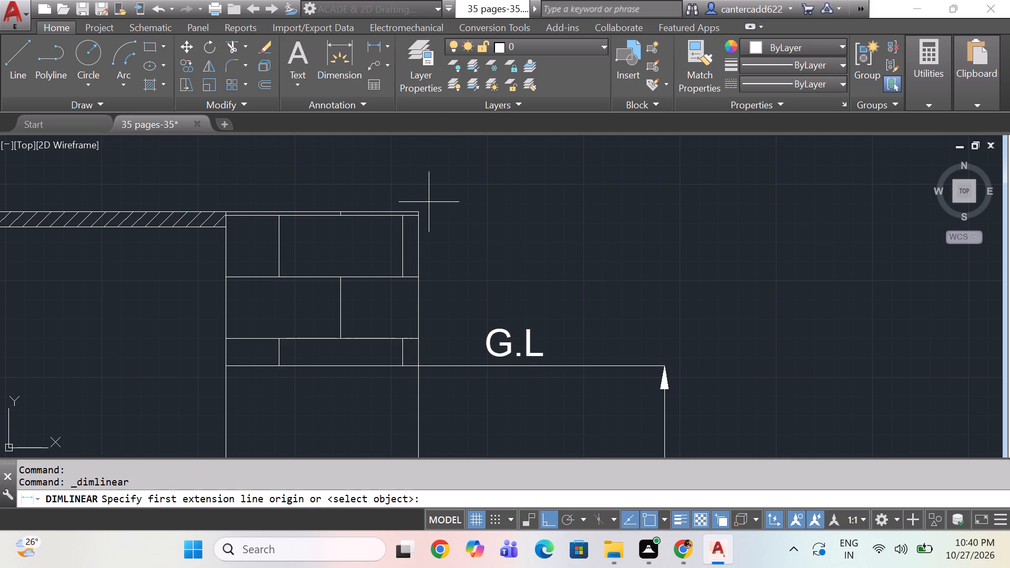
{"action": "left_click", "coordinate": [421, 208]}
{"action": "scroll", "coordinate": [473, 291], "scroll_direction": "down", "scroll_amount": 3}
{"action": "middle_click_drag", "start_coordinate": [452, 374], "coordinate": [455, 363]}
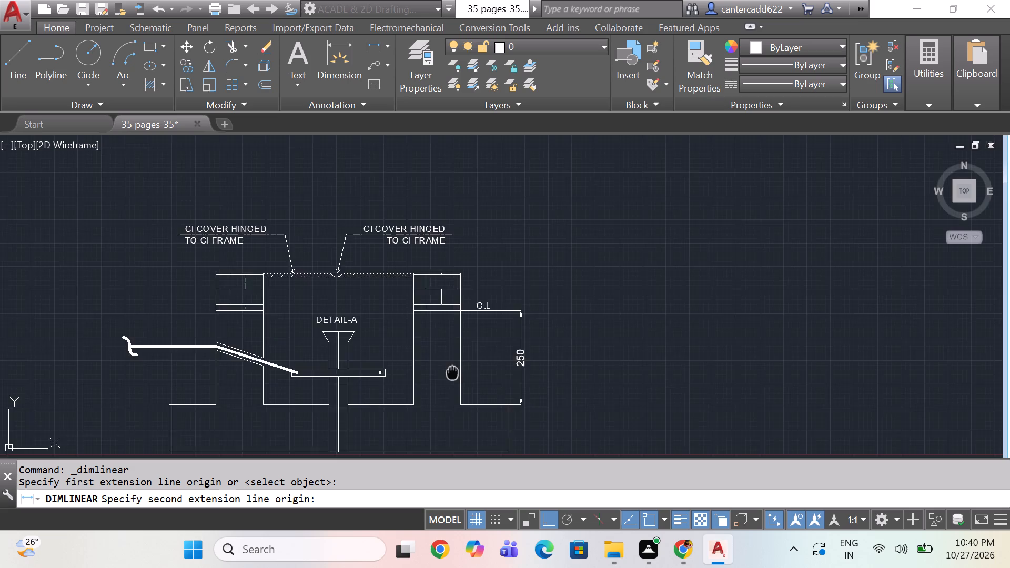
{"action": "middle_click_drag", "start_coordinate": [455, 363], "coordinate": [469, 253]}
{"action": "scroll", "coordinate": [483, 440], "scroll_direction": "down", "scroll_amount": 2}
{"action": "middle_click_drag", "start_coordinate": [483, 439], "coordinate": [476, 273]}
{"action": "scroll", "coordinate": [449, 355], "scroll_direction": "up", "scroll_amount": 2}
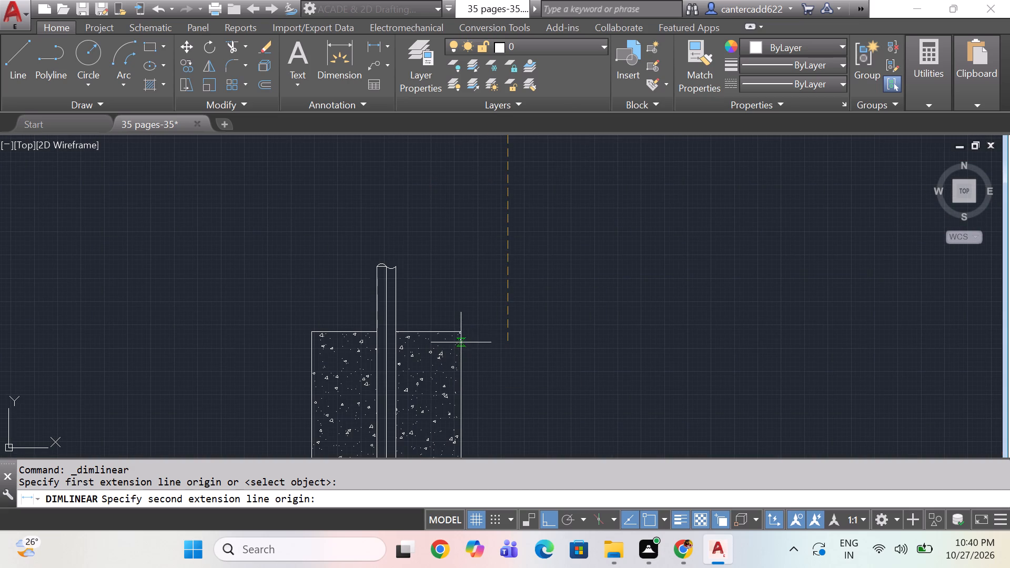
{"action": "left_click", "coordinate": [461, 333]}
{"action": "scroll", "coordinate": [612, 327], "scroll_direction": "down", "scroll_amount": 2}
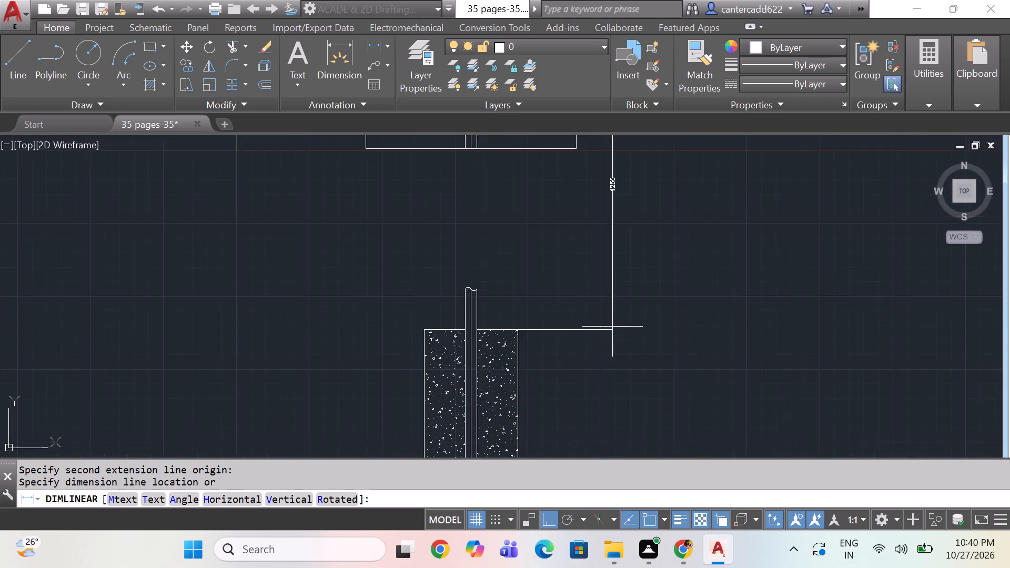
{"action": "left_click", "coordinate": [609, 295]}
{"action": "scroll", "coordinate": [613, 253], "scroll_direction": "up", "scroll_amount": 1}
{"action": "middle_click_drag", "start_coordinate": [615, 364], "coordinate": [579, 307]}
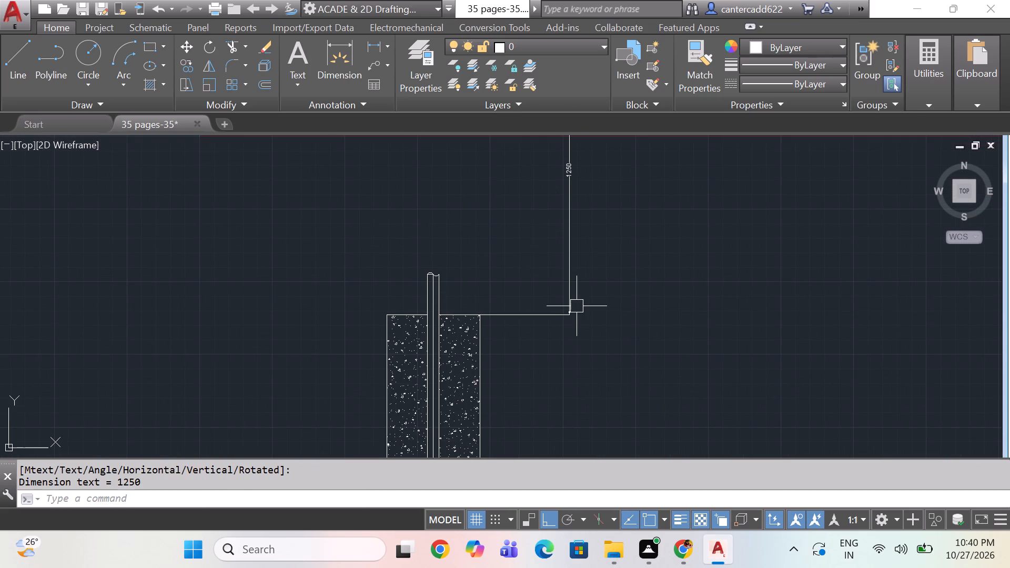
Add a vertical linear dimension over the hatched column's full height, in line with the dimension above it.
{"action": "key", "text": "space"}
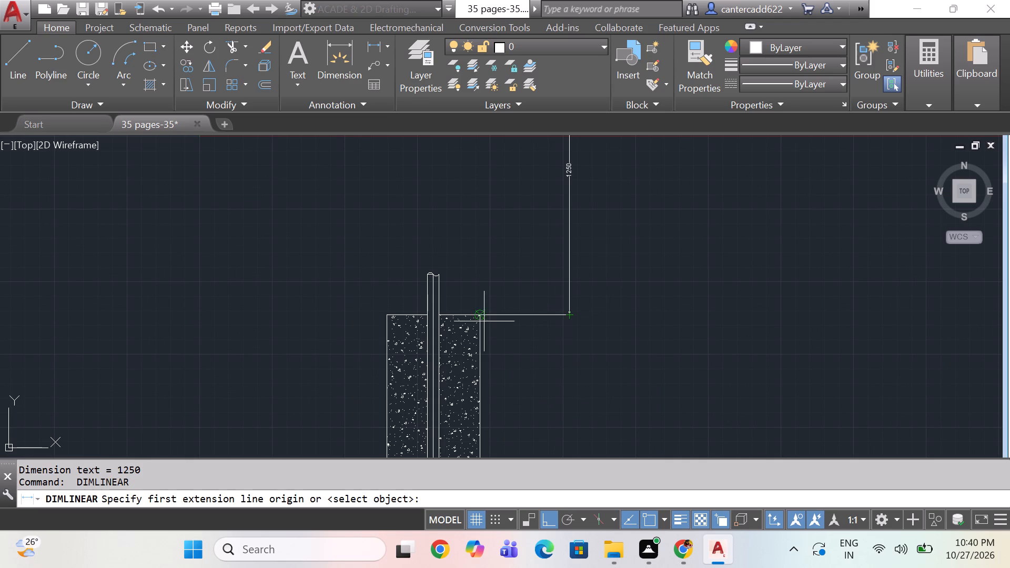
{"action": "left_click", "coordinate": [478, 317]}
{"action": "scroll", "coordinate": [521, 398], "scroll_direction": "down", "scroll_amount": 2}
{"action": "middle_click_drag", "start_coordinate": [521, 399], "coordinate": [488, 226]}
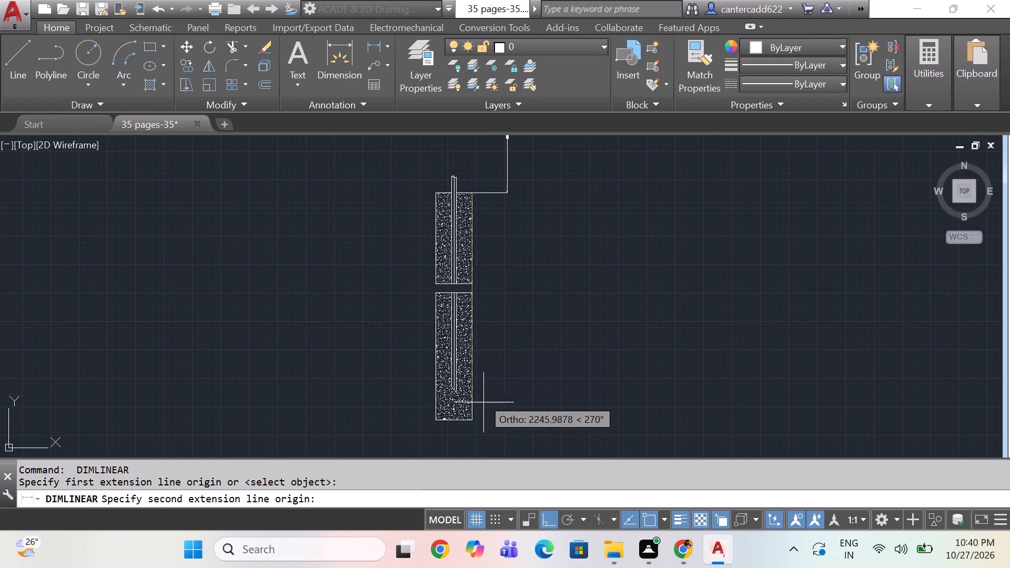
{"action": "left_click", "coordinate": [473, 420]}
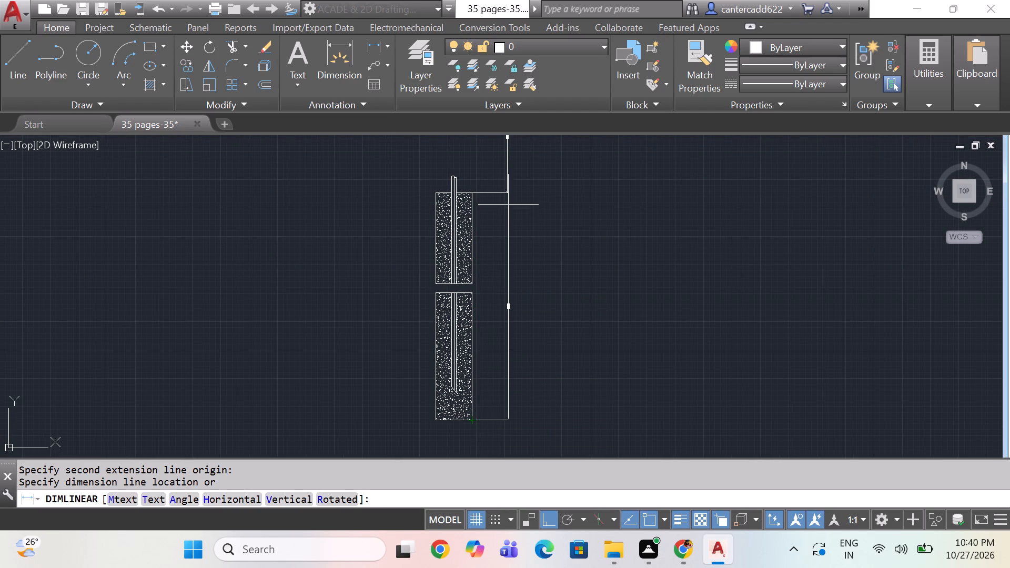
{"action": "left_click", "coordinate": [509, 194]}
{"action": "scroll", "coordinate": [518, 277], "scroll_direction": "up", "scroll_amount": 3}
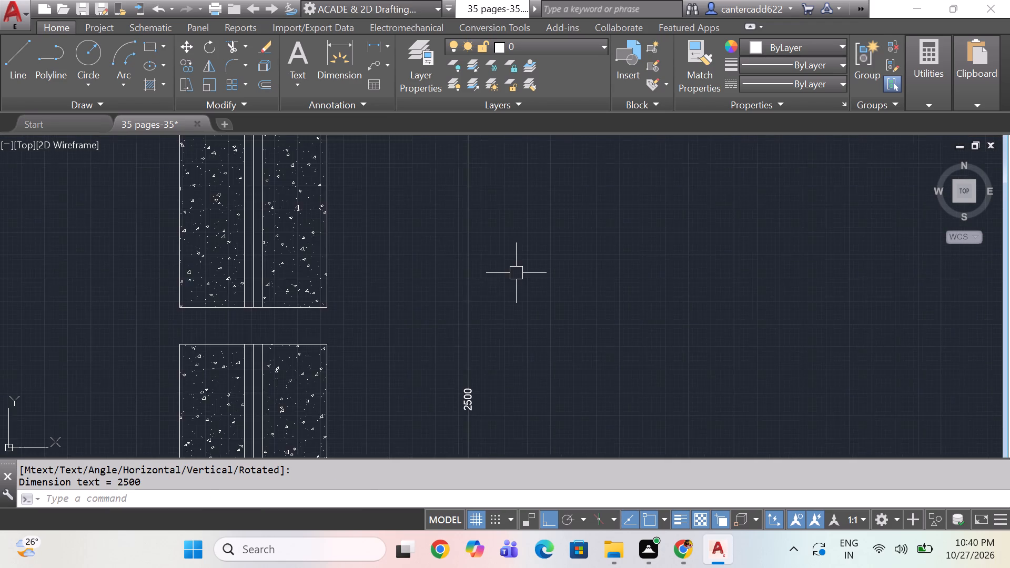
{"action": "scroll", "coordinate": [517, 280], "scroll_direction": "down", "scroll_amount": 2}
Save the drawing.
{"action": "key", "text": "ctrl+s"}
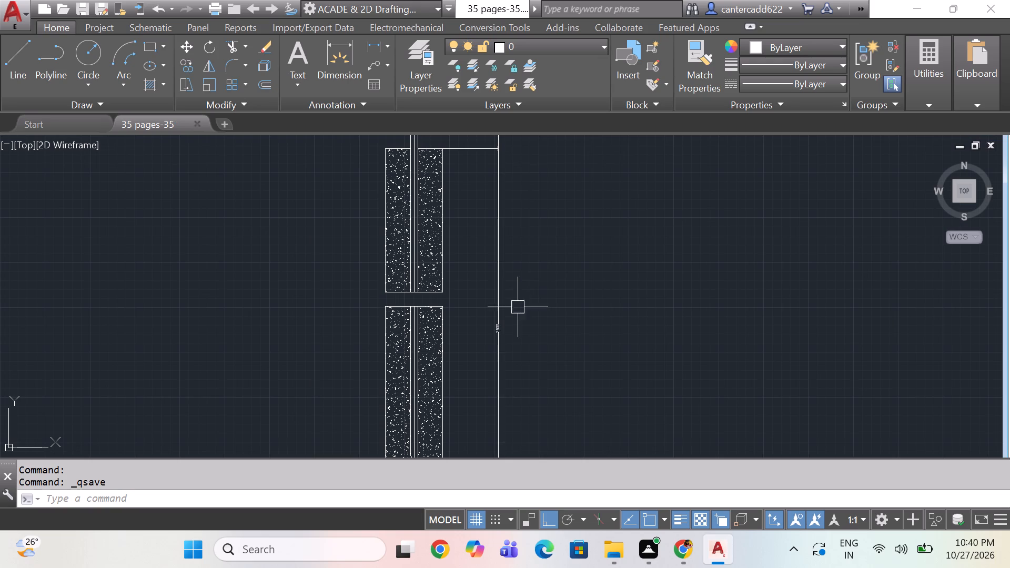
Stretch the lower ends of the three rod lines about 260 units straight down below the base.
{"action": "scroll", "coordinate": [519, 322], "scroll_direction": "down", "scroll_amount": 3}
{"action": "scroll", "coordinate": [519, 319], "scroll_direction": "up", "scroll_amount": 2}
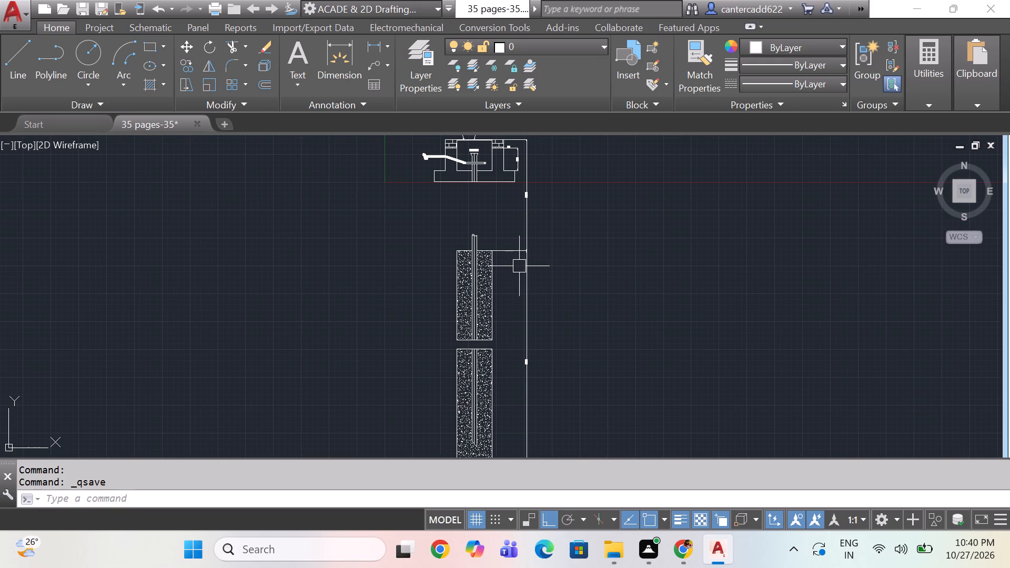
{"action": "scroll", "coordinate": [476, 185], "scroll_direction": "up", "scroll_amount": 3}
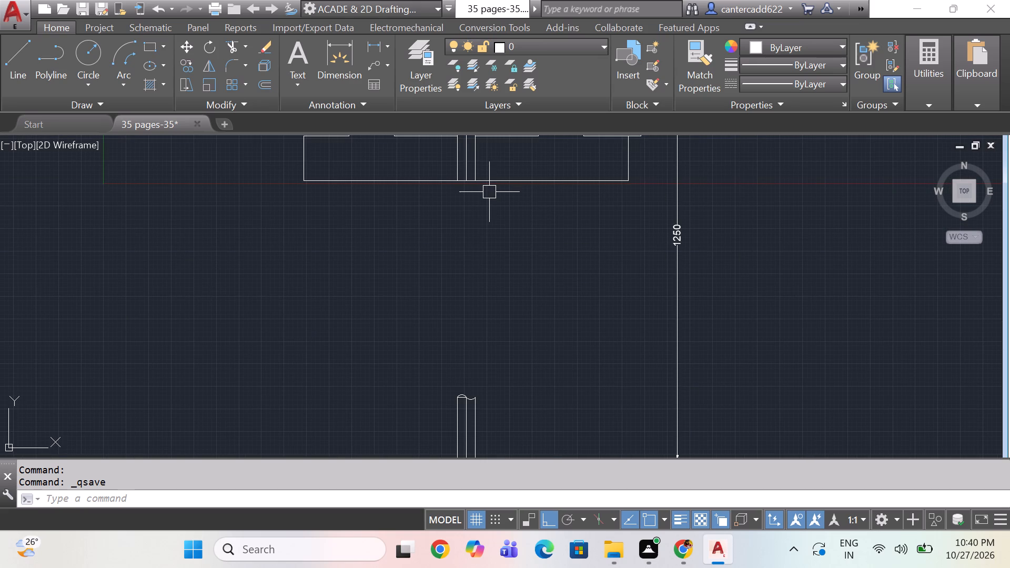
{"action": "key", "text": "s"}
{"action": "key", "text": "space"}
{"action": "left_click", "coordinate": [490, 160]}
{"action": "left_click", "coordinate": [435, 202]}
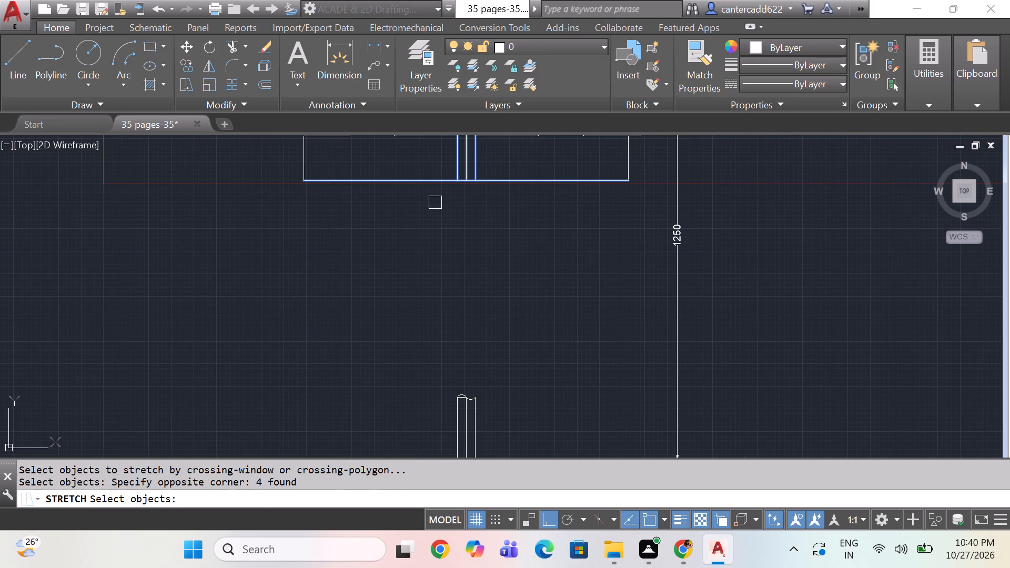
{"action": "key", "text": "space"}
{"action": "left_click", "coordinate": [504, 200]}
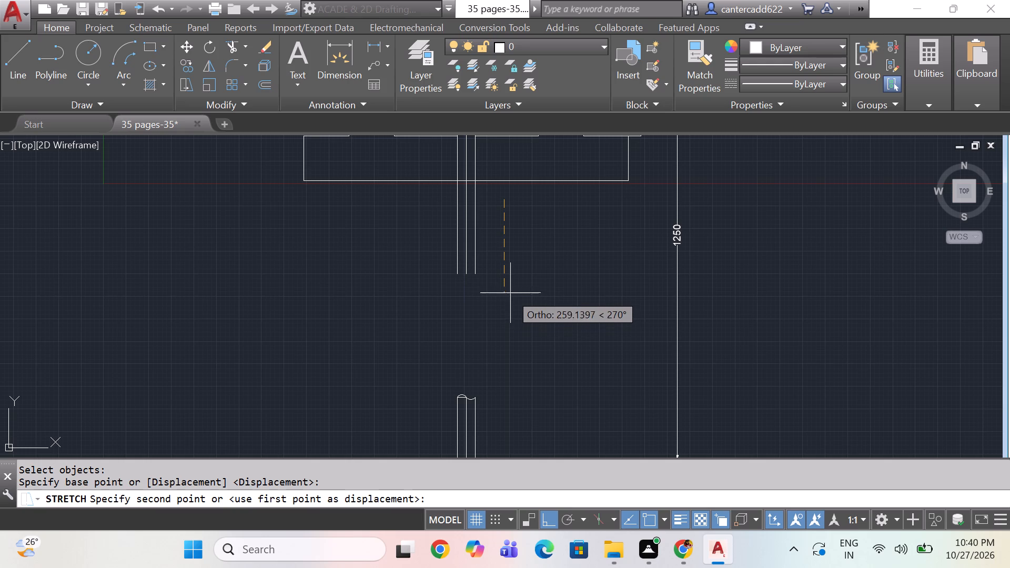
{"action": "left_click", "coordinate": [511, 296]}
{"action": "key", "text": "space"}
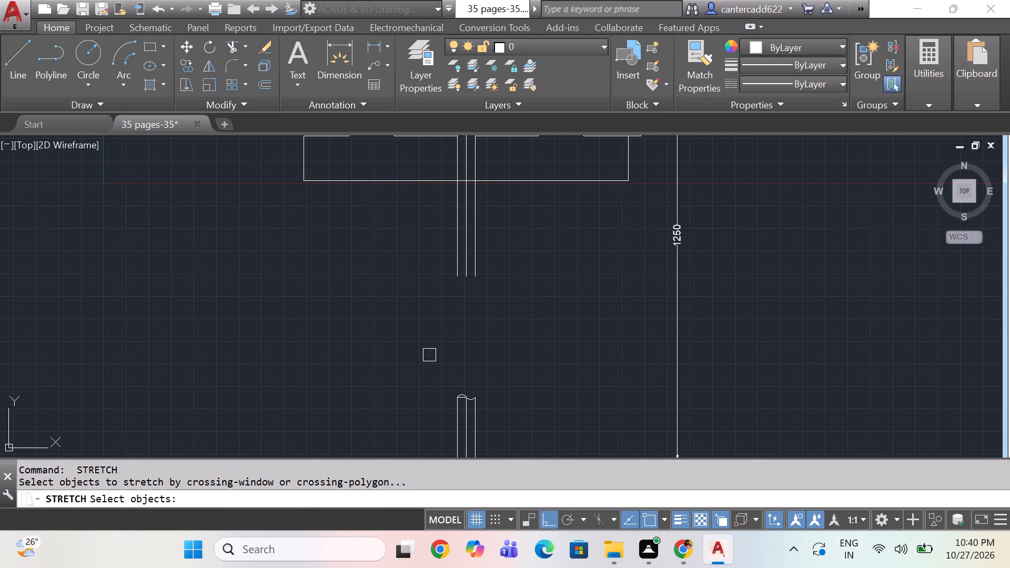
{"action": "key", "text": "Escape"}
Copy the wavy break symbol from the top of the lower rod section to the lower ends of the upper rod lines.
{"action": "left_click", "coordinate": [431, 355]}
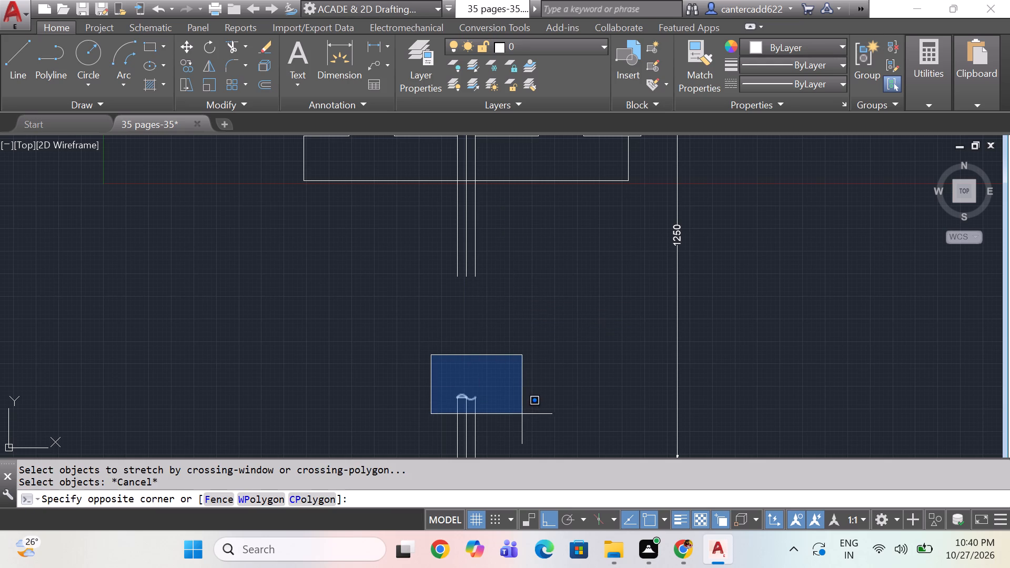
{"action": "left_click", "coordinate": [526, 414]}
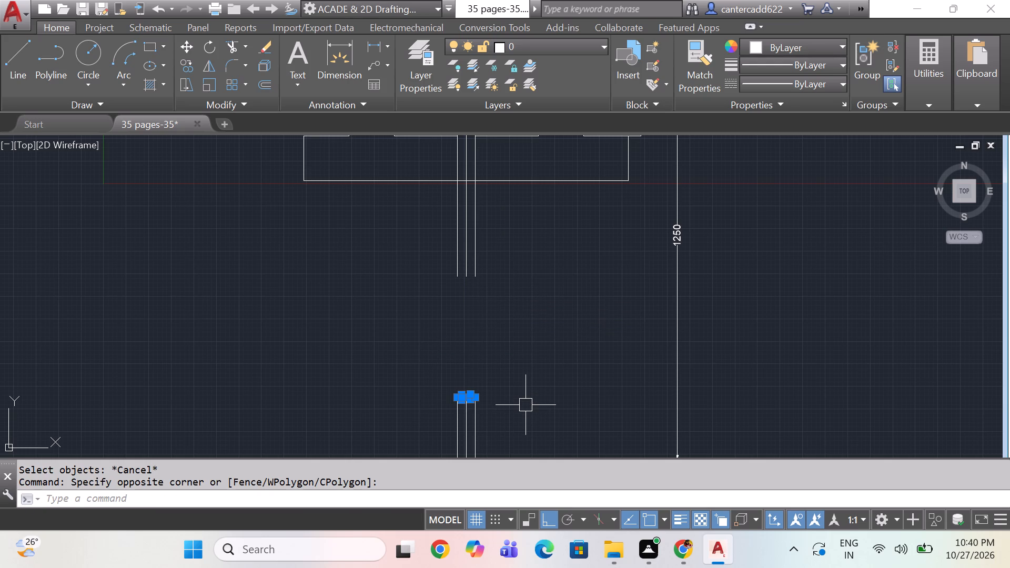
{"action": "key", "text": "c"}
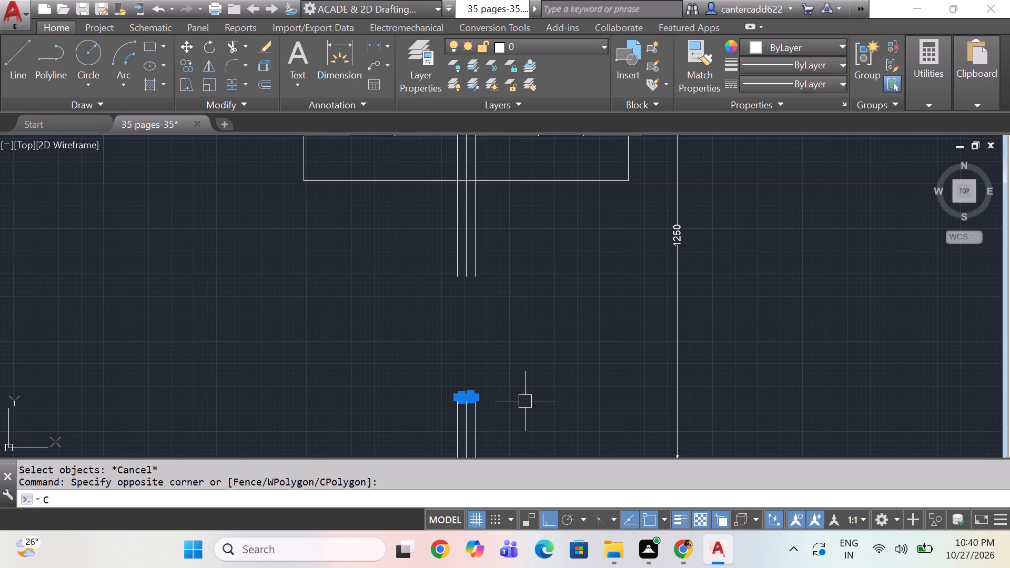
{"action": "key", "text": "o"}
{"action": "key", "text": "space"}
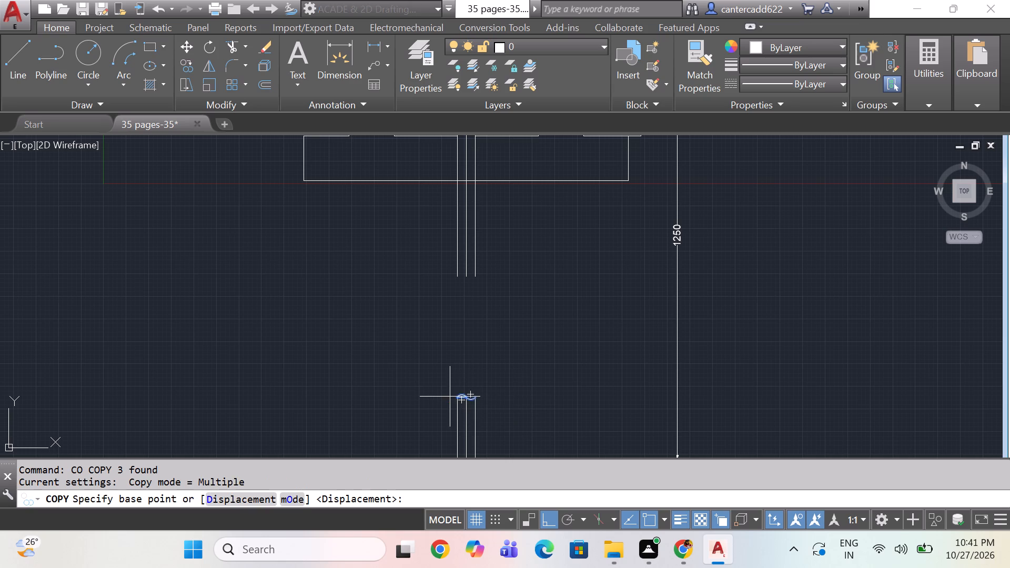
{"action": "left_click", "coordinate": [458, 397]}
{"action": "scroll", "coordinate": [470, 278], "scroll_direction": "up", "scroll_amount": 3}
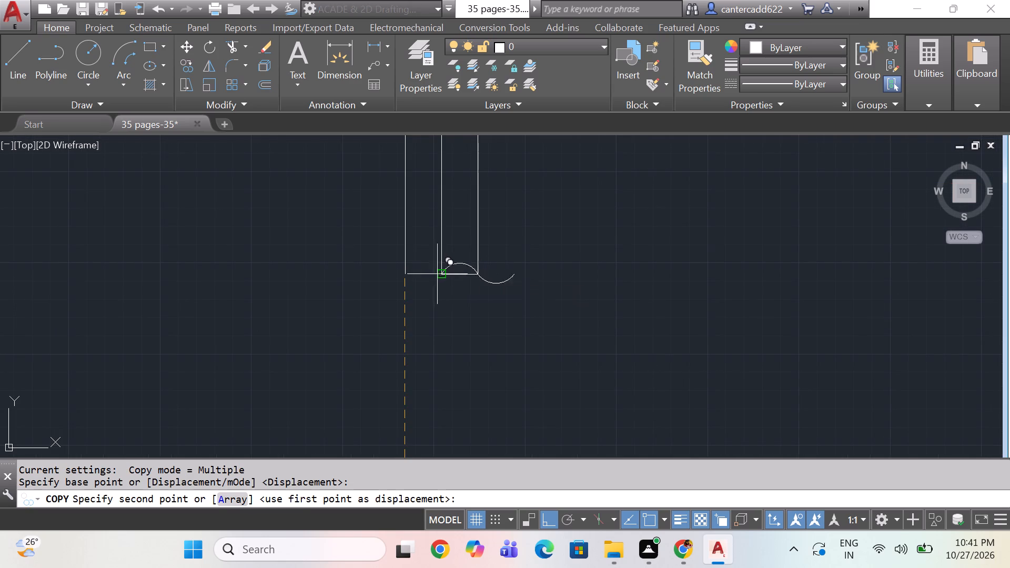
{"action": "left_click", "coordinate": [412, 275]}
{"action": "key", "text": "space"}
Mirror the copied break symbol about the rod's vertical centre line, erasing the source objects.
{"action": "left_click_drag", "start_coordinate": [374, 249], "coordinate": [408, 273]}
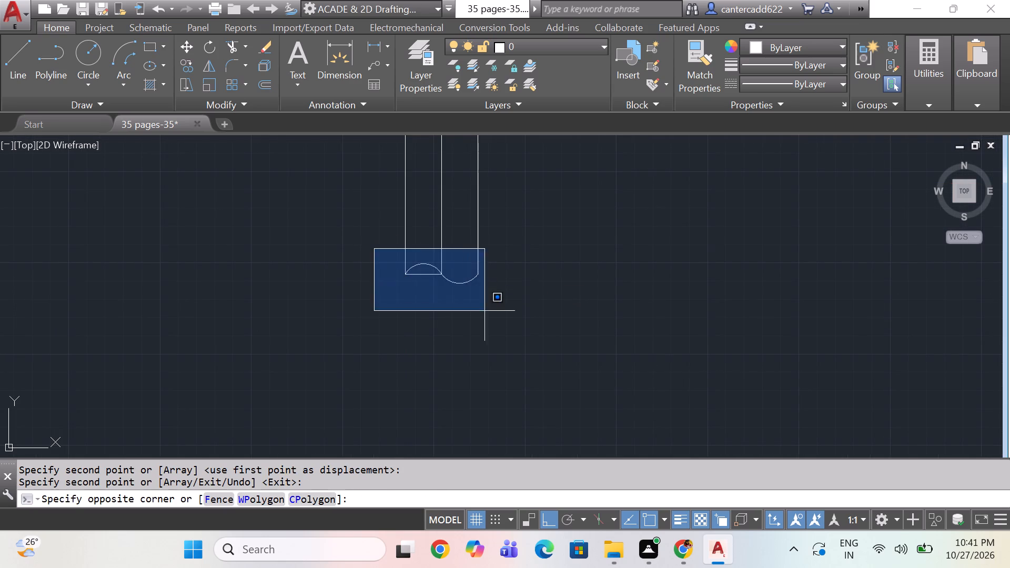
{"action": "left_click", "coordinate": [536, 329]}
{"action": "key", "text": "m"}
{"action": "key", "text": "i"}
{"action": "key", "text": "space"}
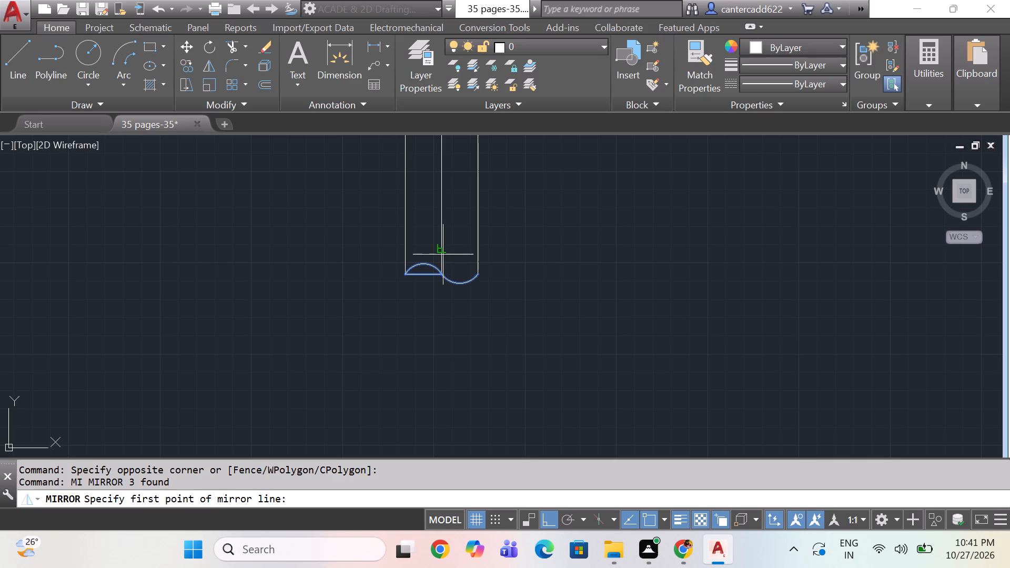
{"action": "left_click", "coordinate": [442, 254]}
{"action": "left_click", "coordinate": [442, 200]}
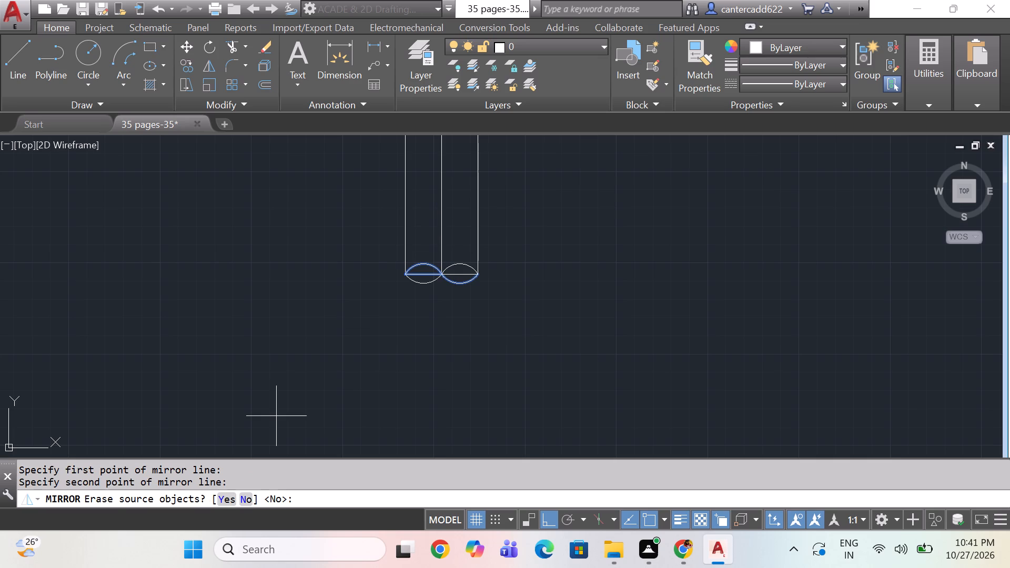
{"action": "left_click", "coordinate": [226, 498]}
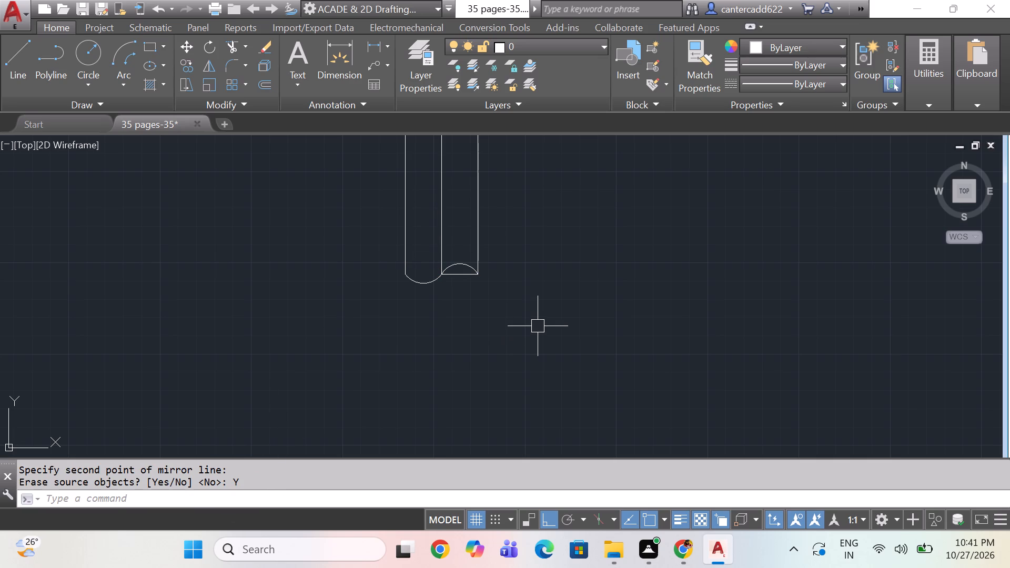
Save the drawing.
{"action": "key", "text": "ctrl+s"}
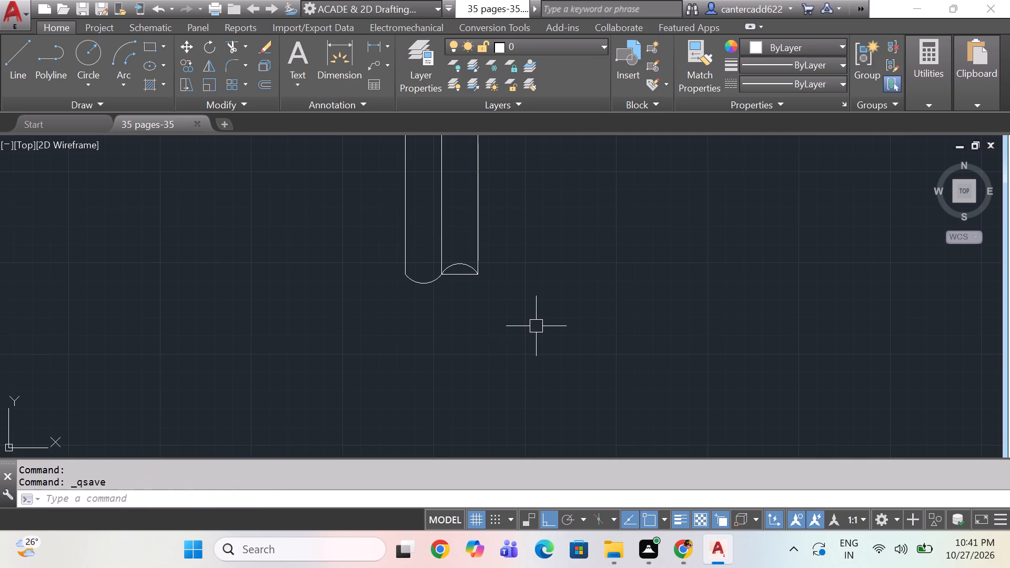
Break a gap in the rod's centre line inside the base, between the crossbar and the base's bottom edge.
{"action": "scroll", "coordinate": [492, 286], "scroll_direction": "down", "scroll_amount": 2}
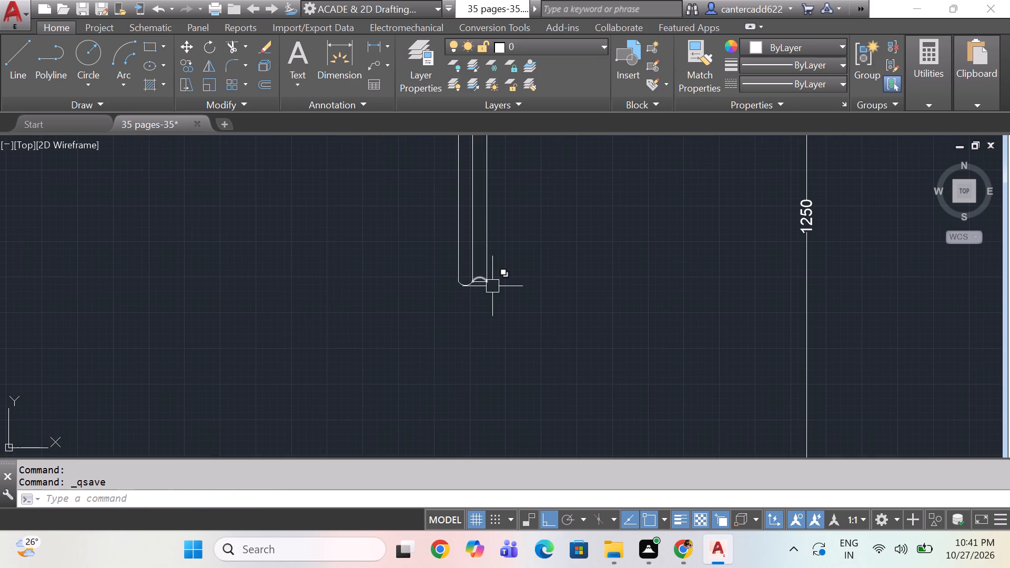
{"action": "middle_click_drag", "start_coordinate": [474, 230], "coordinate": [503, 384]}
{"action": "middle_click_drag", "start_coordinate": [501, 358], "coordinate": [493, 403]}
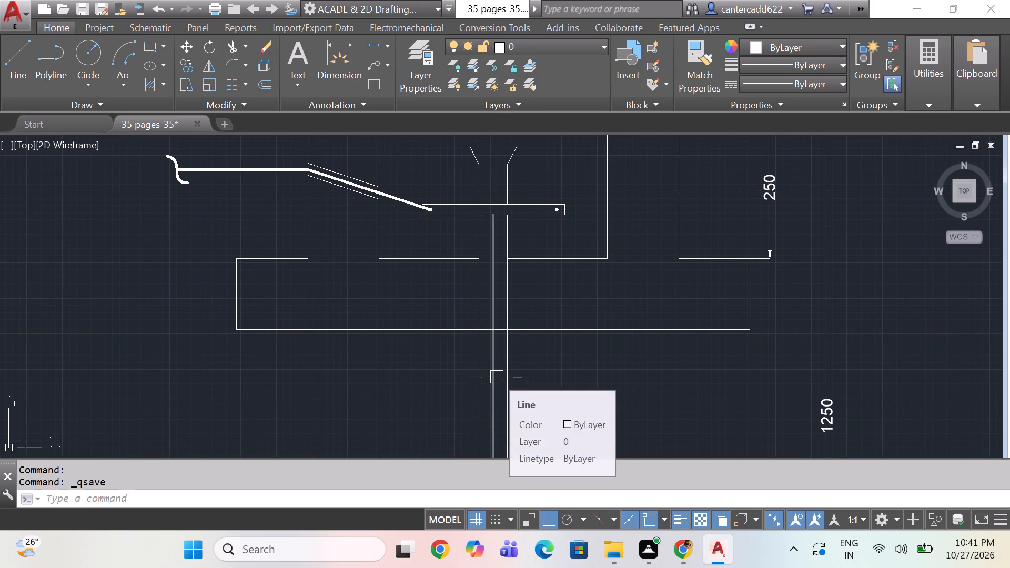
{"action": "type", "text": "BR"}
{"action": "key", "text": "space"}
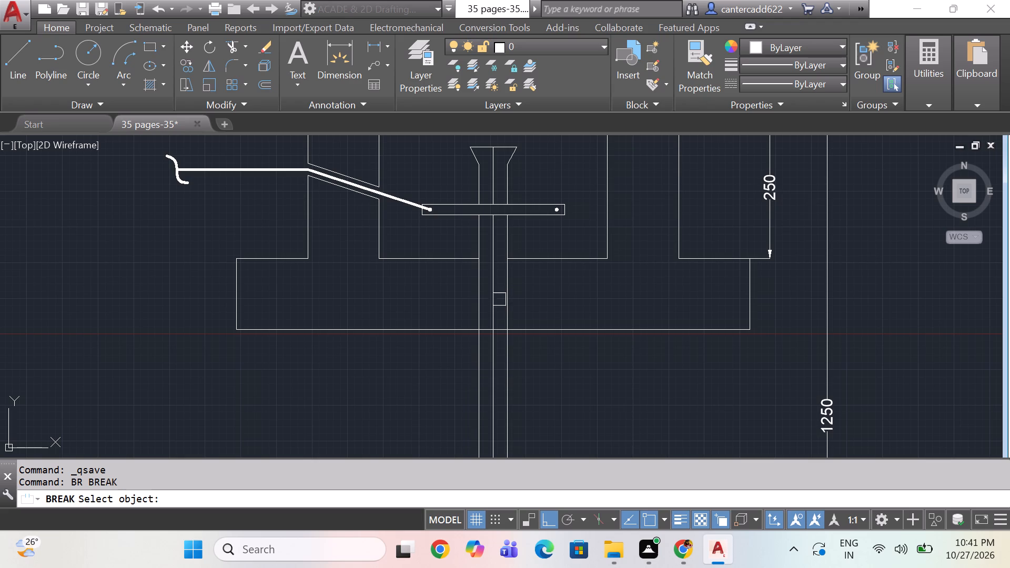
{"action": "scroll", "coordinate": [493, 332], "scroll_direction": "up", "scroll_amount": 2}
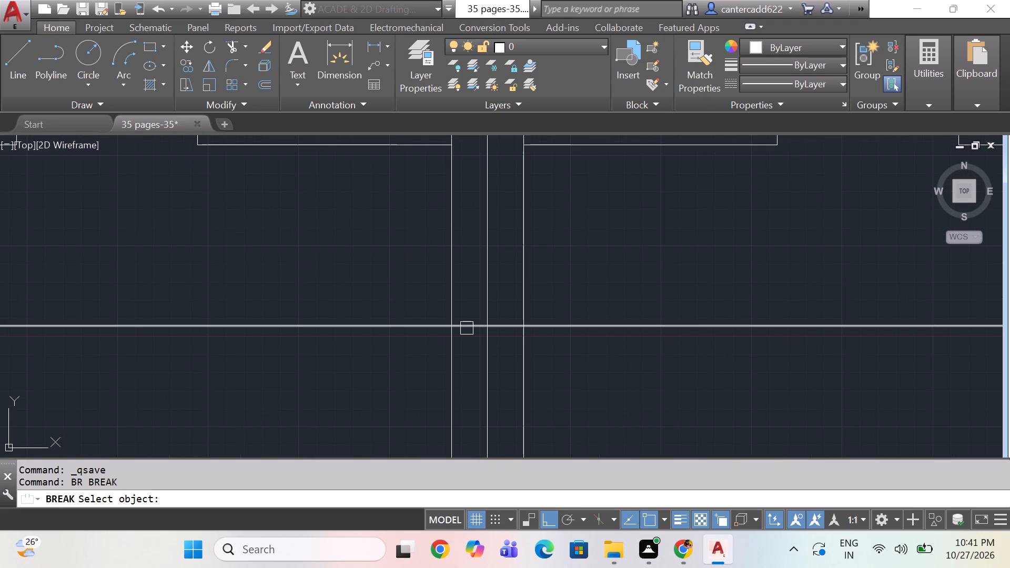
{"action": "middle_click_drag", "start_coordinate": [479, 291], "coordinate": [473, 341]}
{"action": "left_click", "coordinate": [481, 352]}
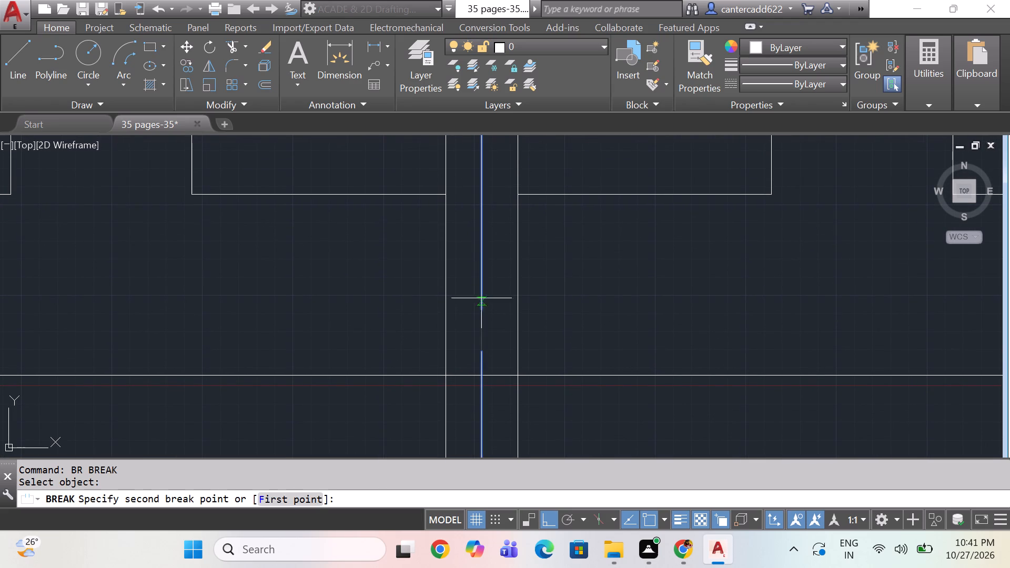
{"action": "left_click", "coordinate": [485, 249]}
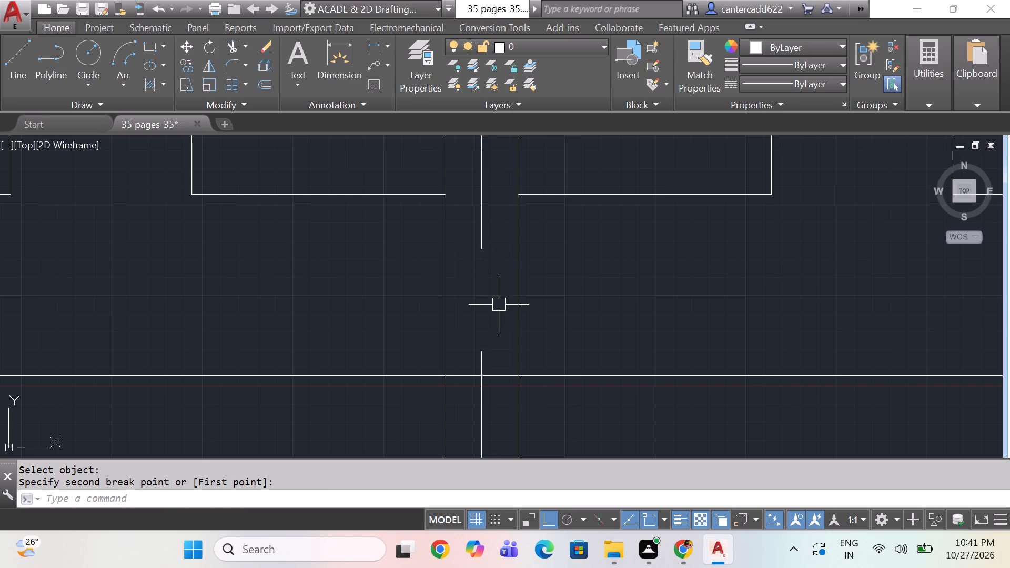
Draw a circle of about 9.28 radius in the centre-line gap inside the base.
{"action": "scroll", "coordinate": [498, 319], "scroll_direction": "down", "scroll_amount": 1}
{"action": "key", "text": "c"}
{"action": "key", "text": "space"}
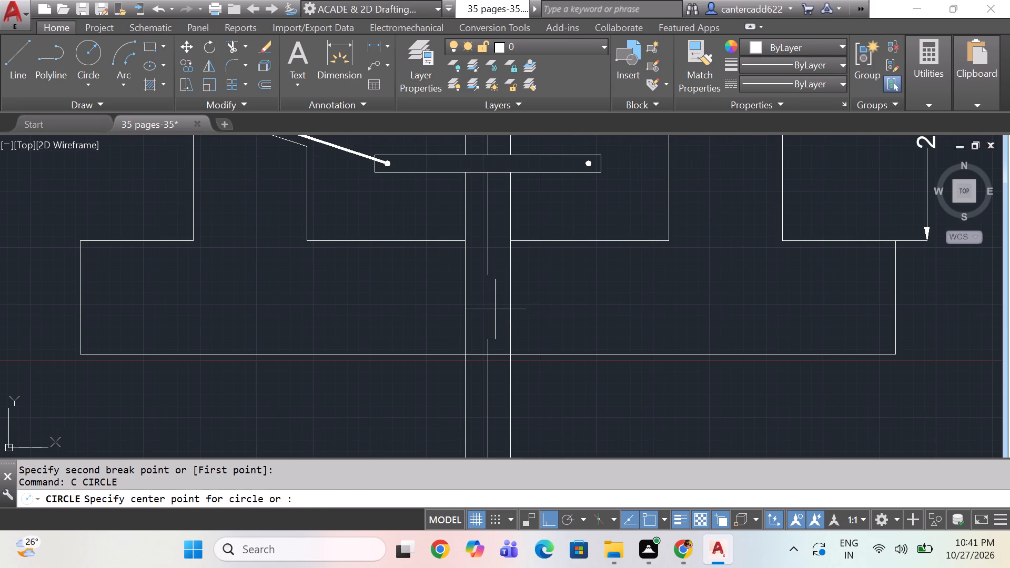
{"action": "left_click", "coordinate": [487, 311]}
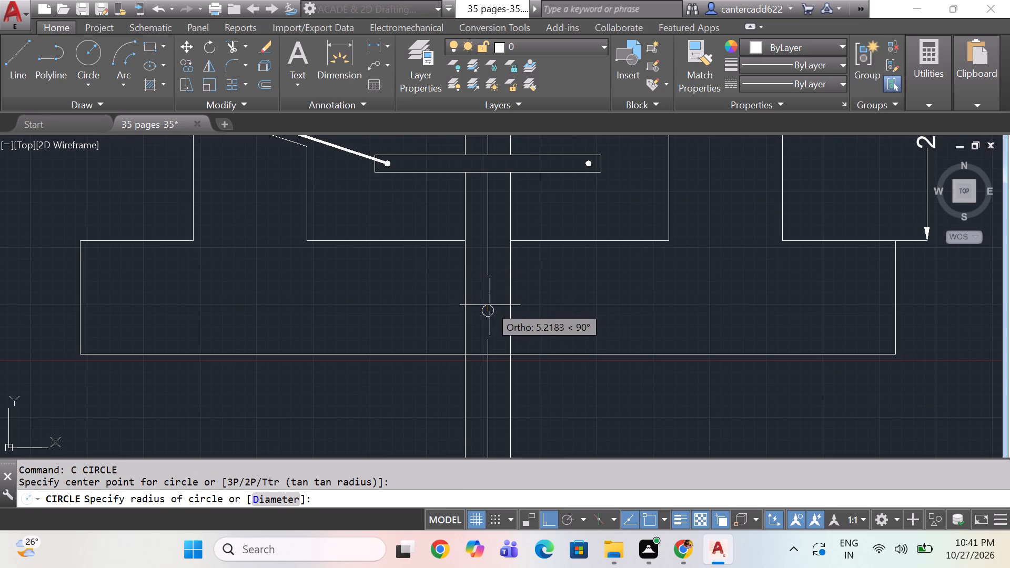
{"action": "left_click", "coordinate": [491, 302]}
Break a gap in the rod's centre line just below the top edge of the hatched column.
{"action": "scroll", "coordinate": [519, 346], "scroll_direction": "down", "scroll_amount": 3}
{"action": "middle_click_drag", "start_coordinate": [547, 376], "coordinate": [505, 262]}
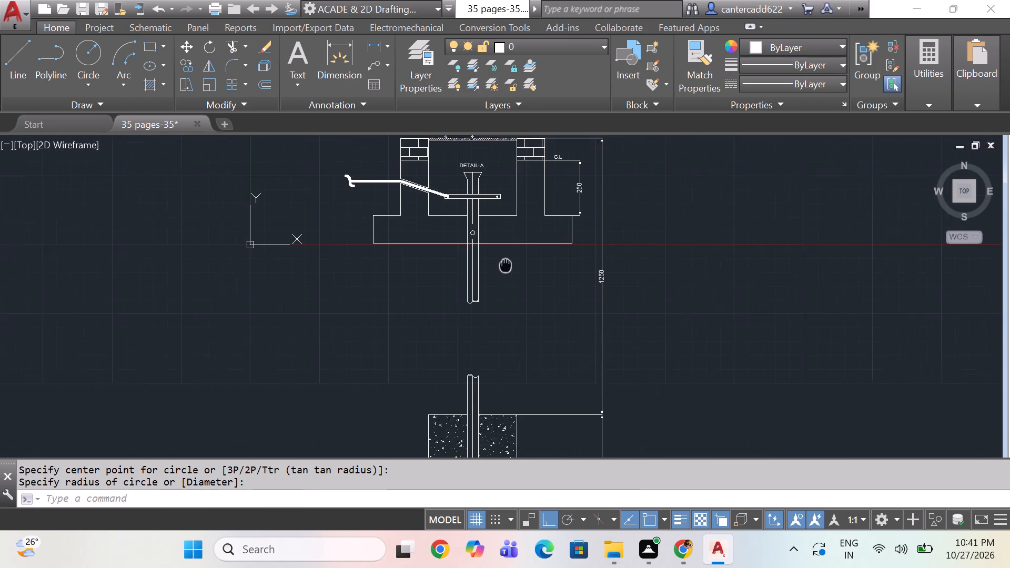
{"action": "middle_click_drag", "start_coordinate": [505, 262], "coordinate": [504, 256]}
{"action": "middle_click_drag", "start_coordinate": [499, 354], "coordinate": [494, 291]}
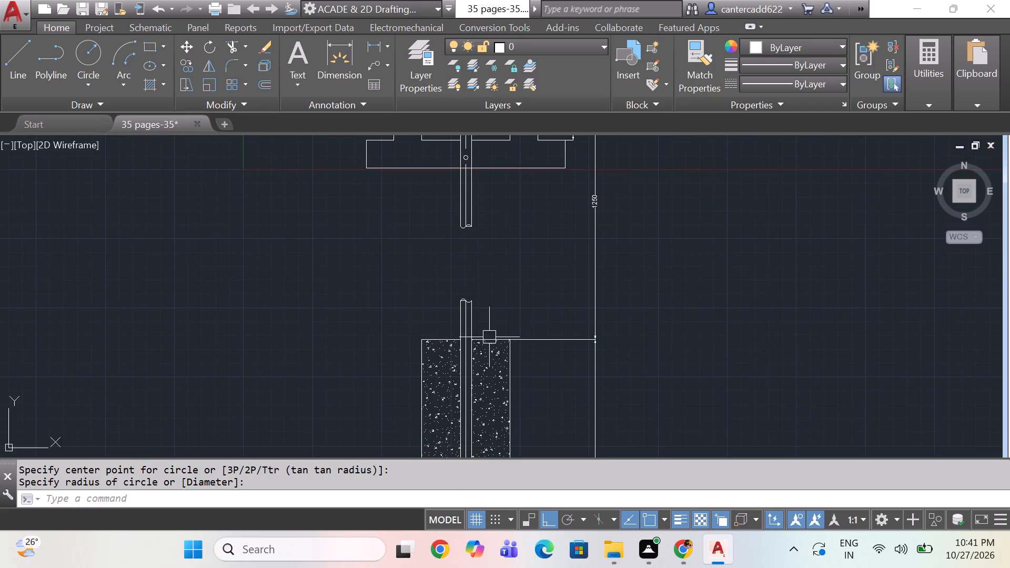
{"action": "scroll", "coordinate": [489, 337], "scroll_direction": "up", "scroll_amount": 2}
{"action": "key", "text": "space"}
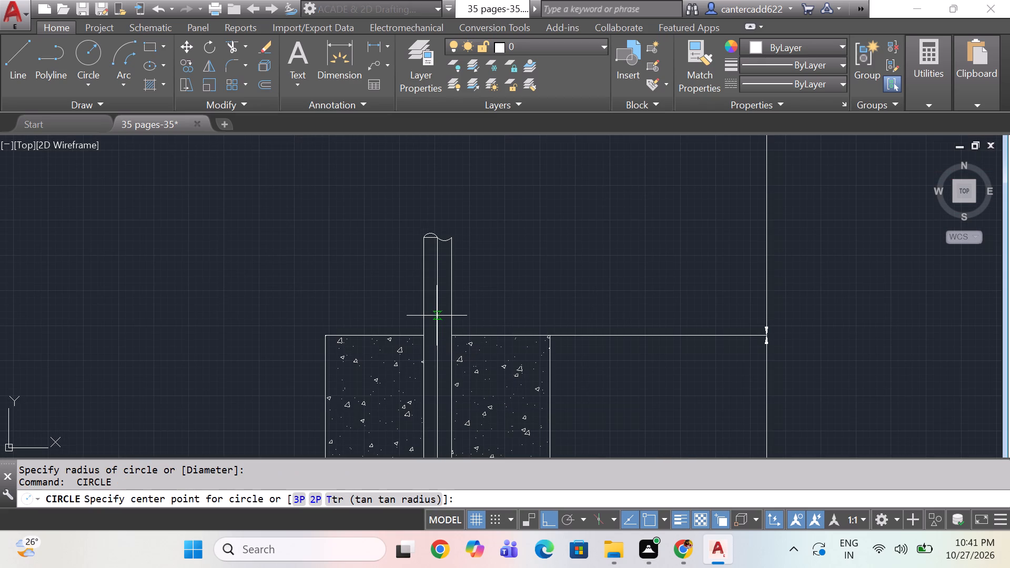
{"action": "key", "text": "Escape"}
{"action": "type", "text": "BR"}
{"action": "key", "text": "space"}
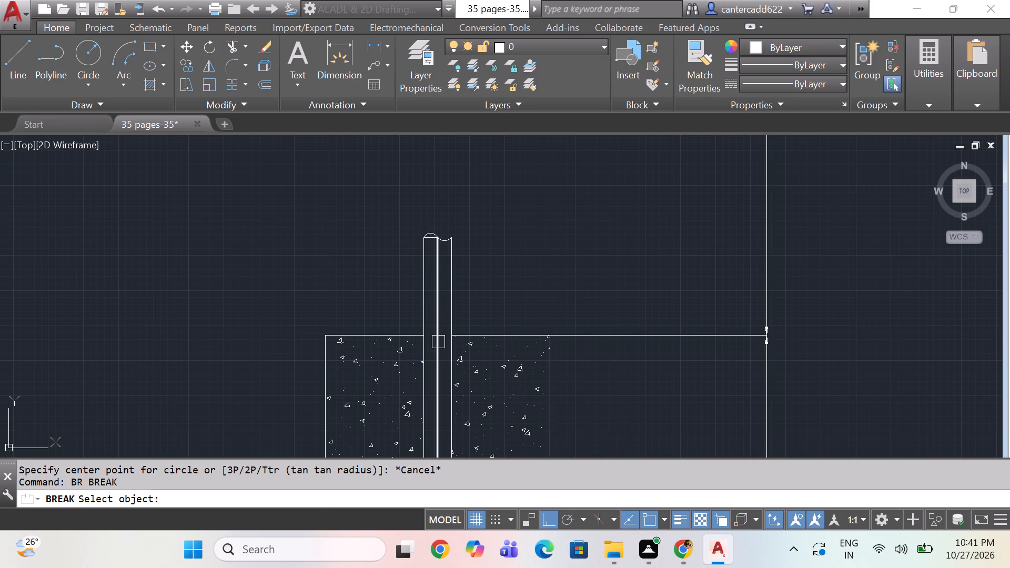
{"action": "left_click", "coordinate": [438, 341]}
{"action": "left_click", "coordinate": [437, 403]}
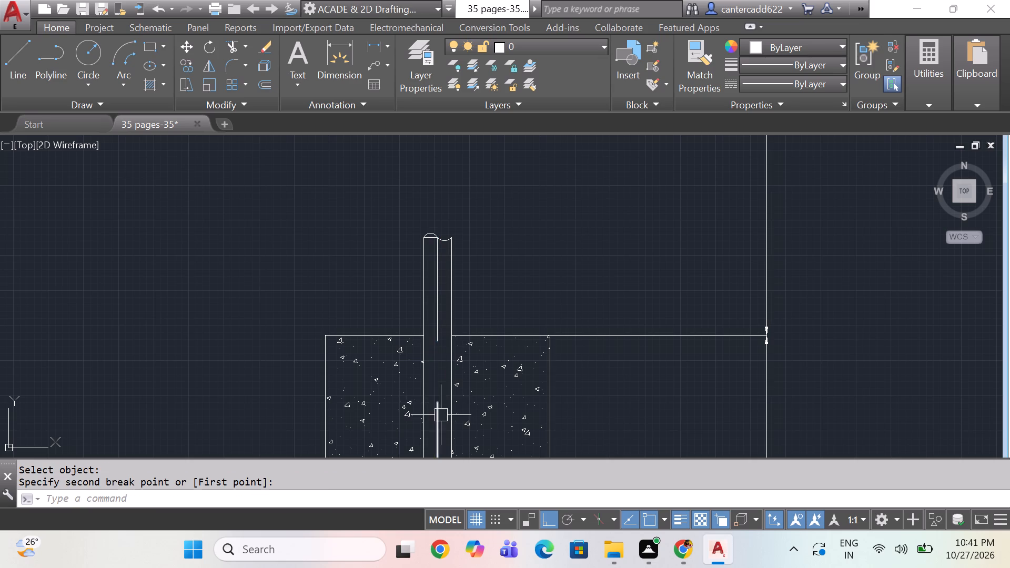
Break a second gap in the rod's centre line, around the lower middle of the upper hatched column section.
{"action": "scroll", "coordinate": [441, 415], "scroll_direction": "down", "scroll_amount": 1}
{"action": "middle_click_drag", "start_coordinate": [441, 415], "coordinate": [439, 191]}
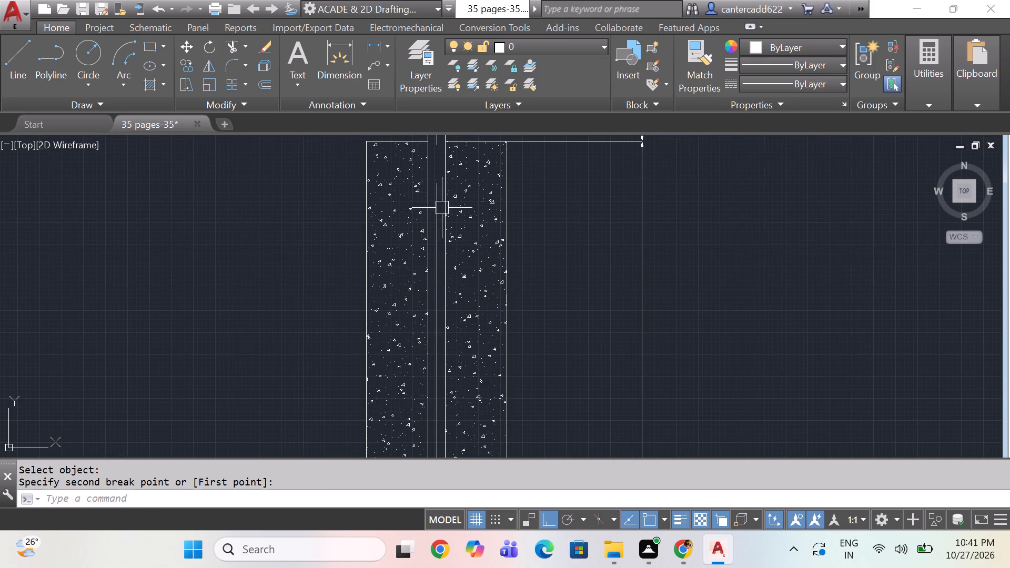
{"action": "key", "text": "space"}
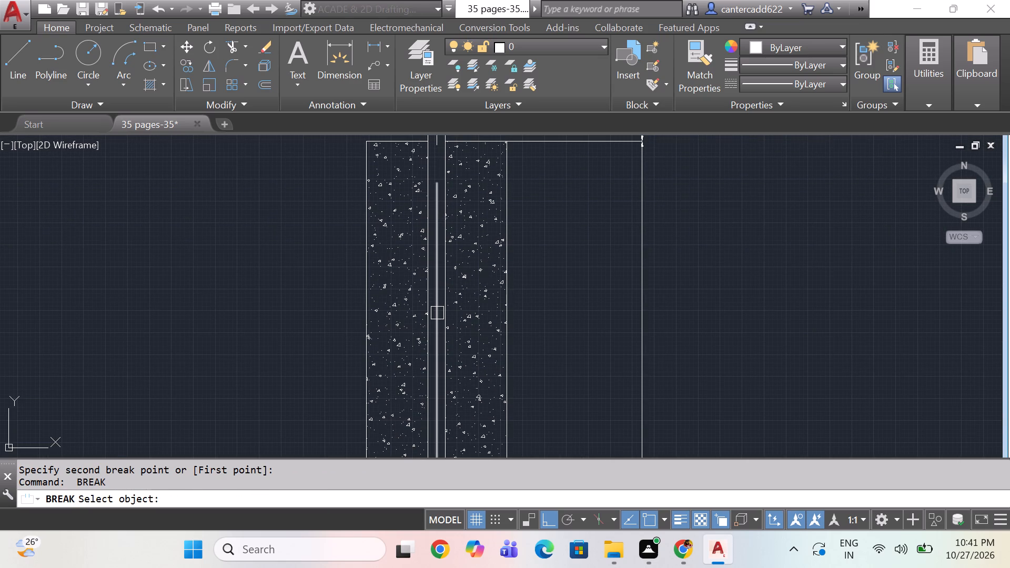
{"action": "scroll", "coordinate": [437, 315], "scroll_direction": "down", "scroll_amount": 1}
{"action": "middle_click_drag", "start_coordinate": [437, 315], "coordinate": [439, 293]}
{"action": "left_click", "coordinate": [439, 293]}
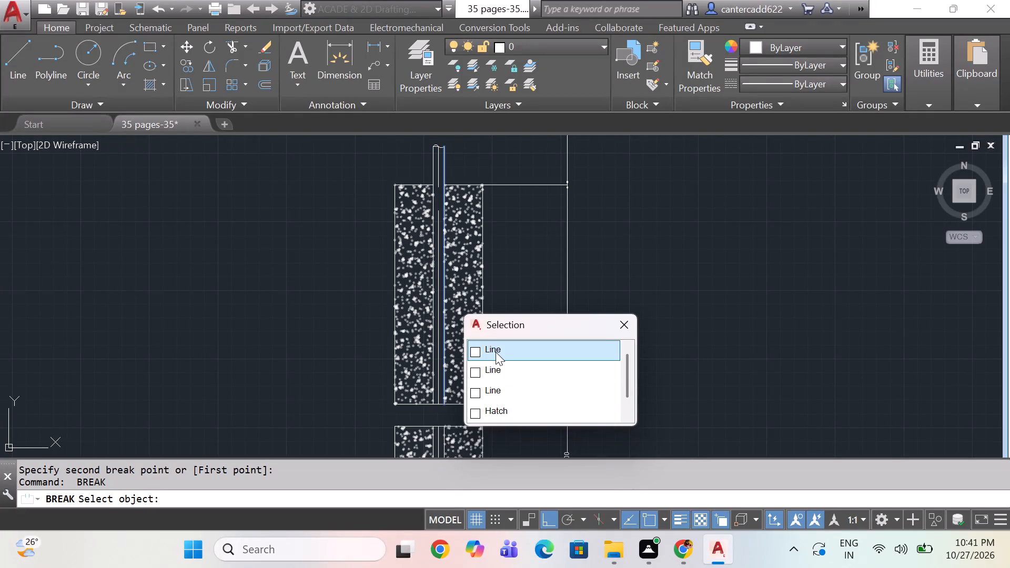
{"action": "left_click", "coordinate": [497, 392]}
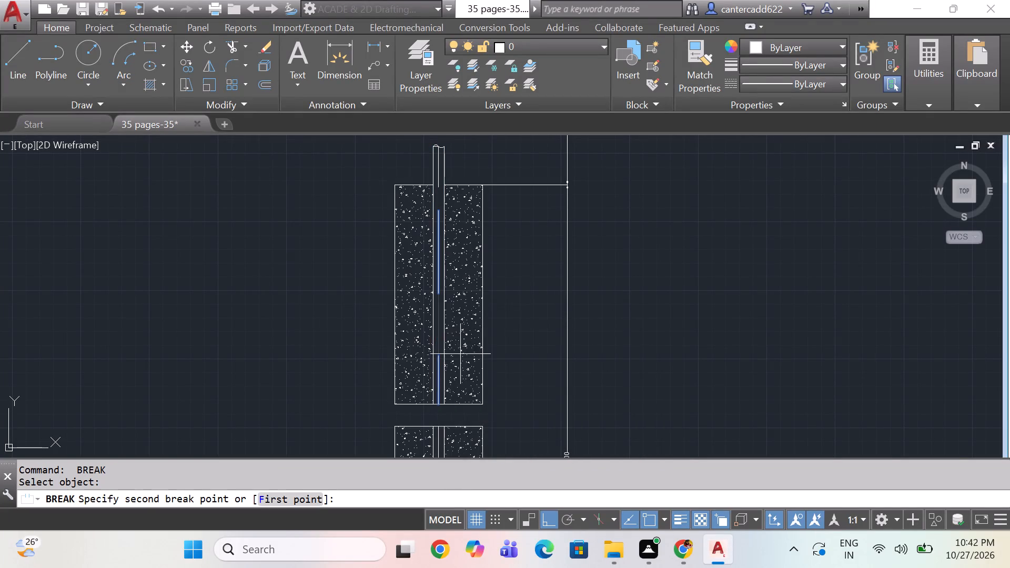
{"action": "scroll", "coordinate": [430, 317], "scroll_direction": "up", "scroll_amount": 2}
{"action": "left_click", "coordinate": [446, 356]}
Break a gap in the rod's centre line in the upper part of the lower hatched column section.
{"action": "scroll", "coordinate": [467, 376], "scroll_direction": "down", "scroll_amount": 2}
{"action": "middle_click_drag", "start_coordinate": [480, 387], "coordinate": [460, 267]}
{"action": "key", "text": "space"}
{"action": "scroll", "coordinate": [432, 388], "scroll_direction": "up", "scroll_amount": 2}
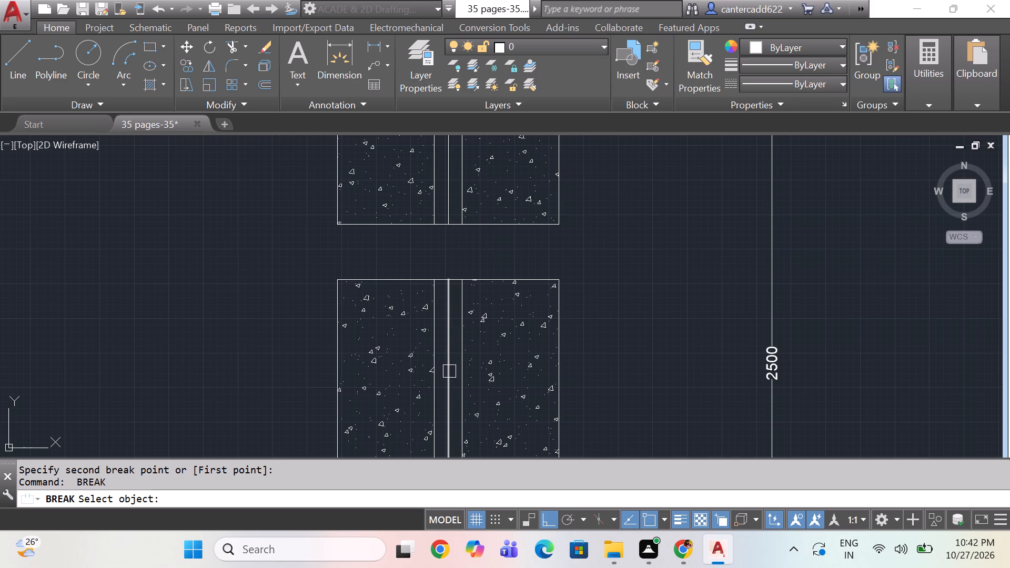
{"action": "left_click", "coordinate": [450, 388]}
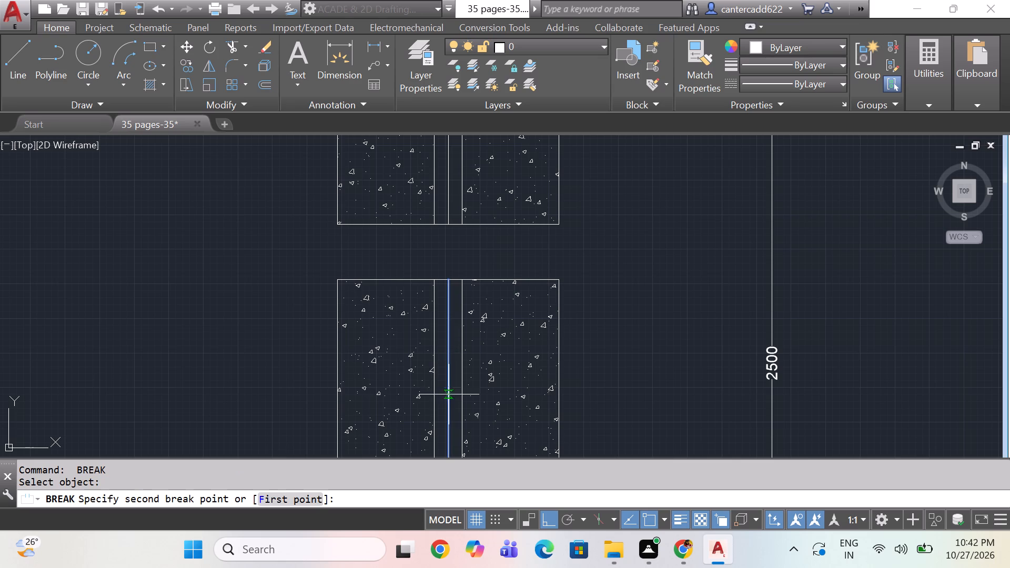
{"action": "middle_click_drag", "start_coordinate": [446, 407], "coordinate": [446, 228]}
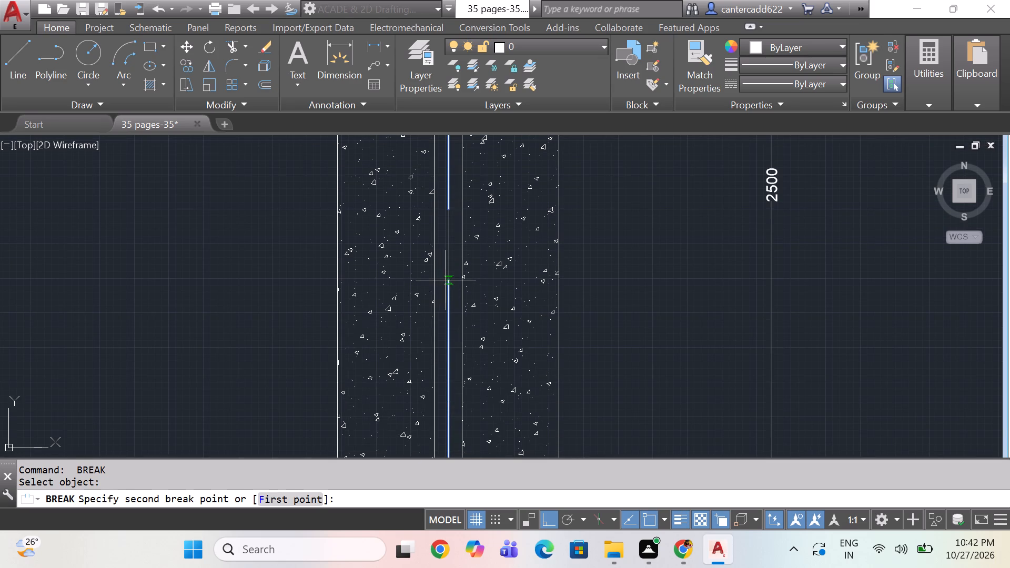
{"action": "left_click", "coordinate": [446, 280]}
Break another gap in the centre line of the lower column section, a short way above the rod's slanted tip.
{"action": "scroll", "coordinate": [470, 325], "scroll_direction": "down", "scroll_amount": 1}
{"action": "middle_click_drag", "start_coordinate": [470, 325], "coordinate": [470, 186]}
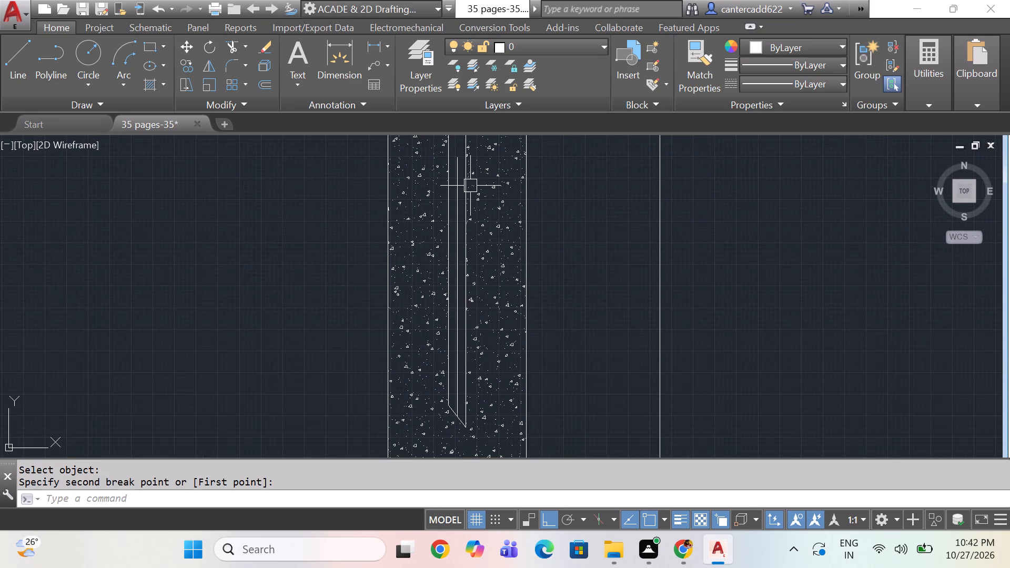
{"action": "key", "text": "space"}
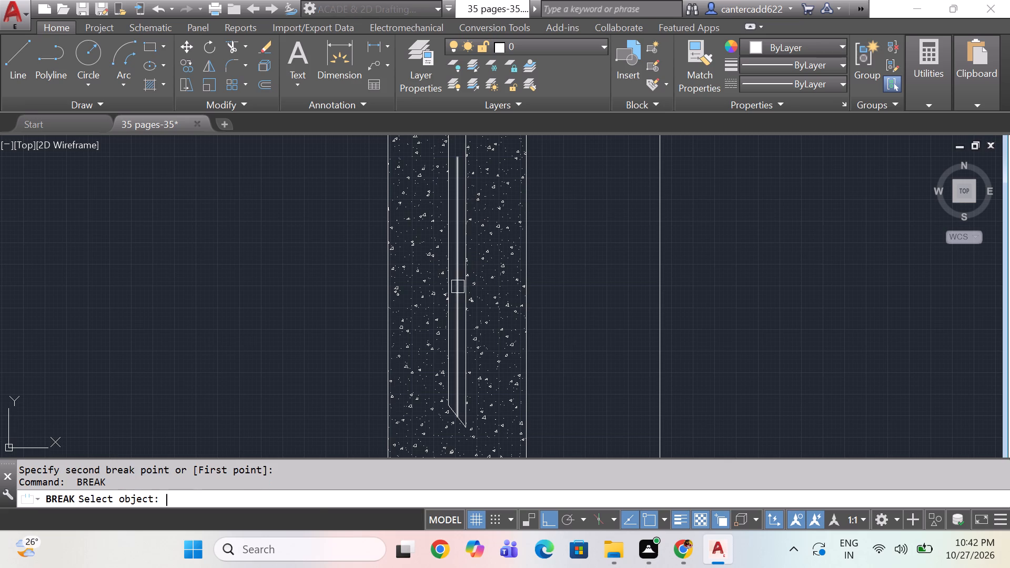
{"action": "left_click", "coordinate": [458, 287]}
{"action": "left_click", "coordinate": [456, 337]}
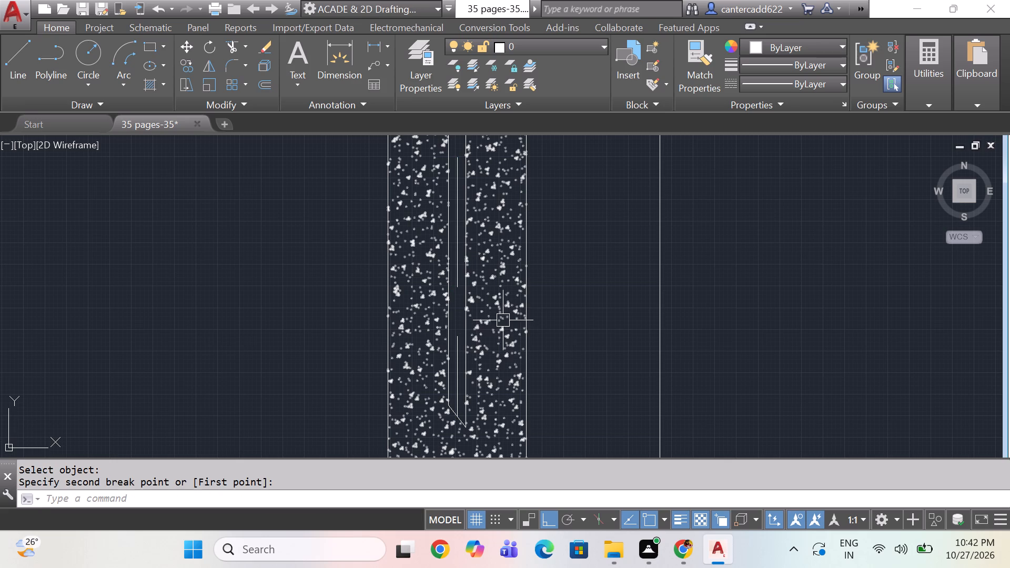
Draw a circle of about 9.28 radius, matching the one in the base, in the centre-line gap nearest the rod's tip.
{"action": "key", "text": "c"}
{"action": "key", "text": "space"}
{"action": "scroll", "coordinate": [463, 351], "scroll_direction": "up", "scroll_amount": 1}
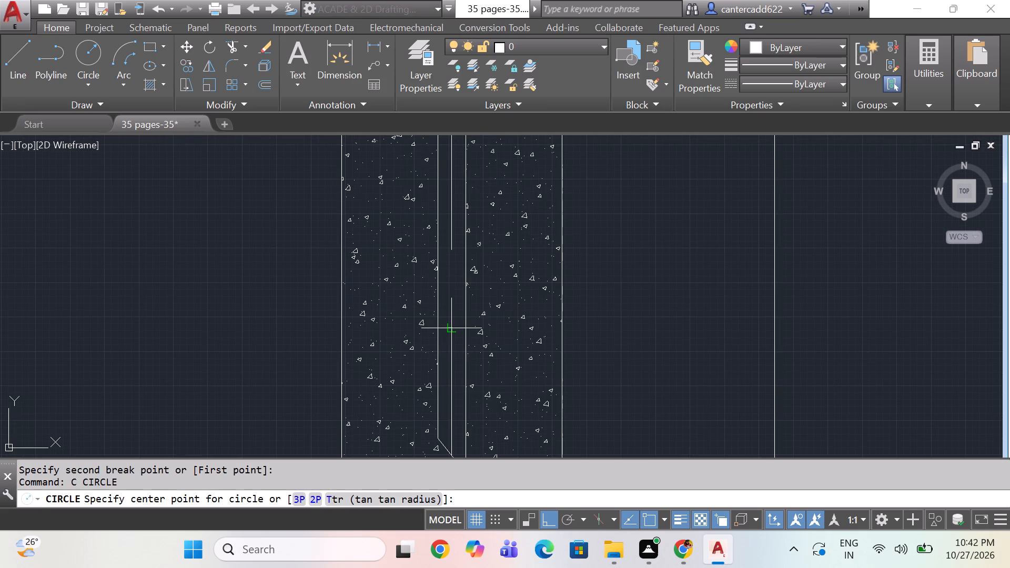
{"action": "left_click", "coordinate": [452, 291]}
{"action": "key", "text": "space"}
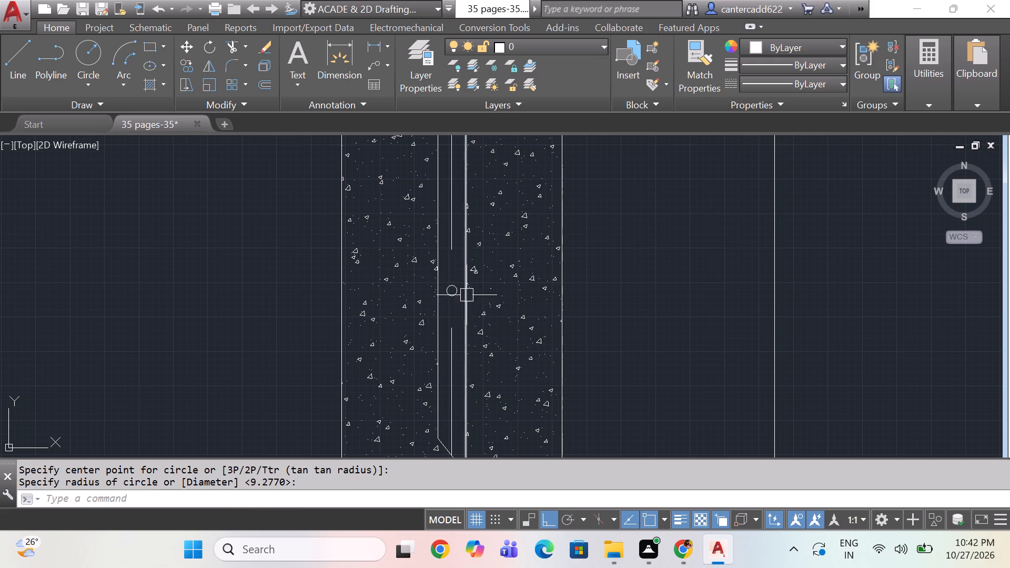
Draw a circle of about 9.28 radius in the centre-line gap in the upper part of the lower hatched column section.
{"action": "middle_click_drag", "start_coordinate": [460, 201], "coordinate": [457, 408]}
{"action": "middle_click_drag", "start_coordinate": [464, 262], "coordinate": [462, 305]}
{"action": "key", "text": "space"}
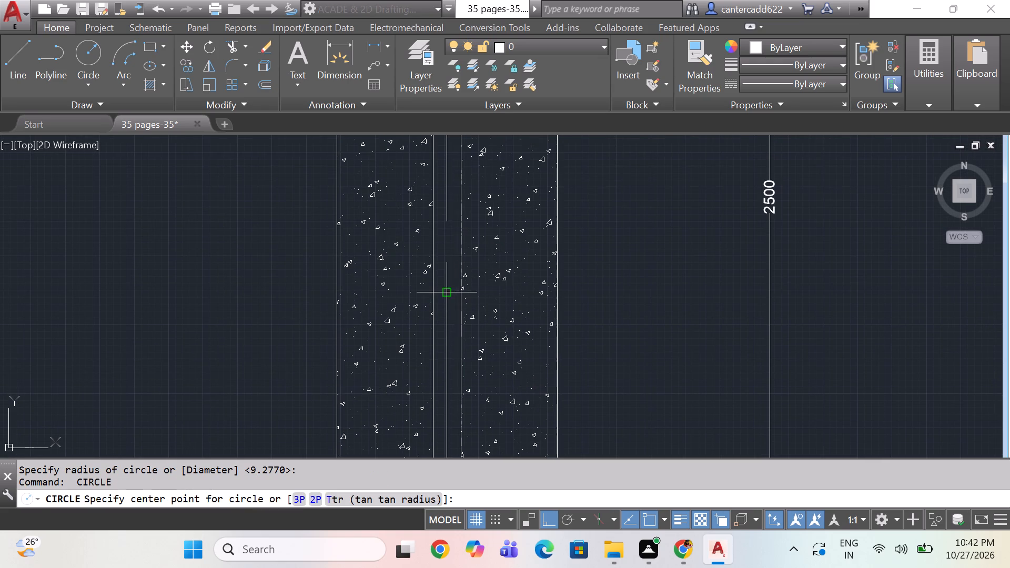
{"action": "left_click", "coordinate": [447, 260]}
{"action": "key", "text": "space"}
Draw a circle of about 9.28 radius in the centre-line gap around the lower middle of the upper column section.
{"action": "middle_click_drag", "start_coordinate": [448, 218], "coordinate": [440, 382]}
{"action": "scroll", "coordinate": [447, 226], "scroll_direction": "down", "scroll_amount": 1}
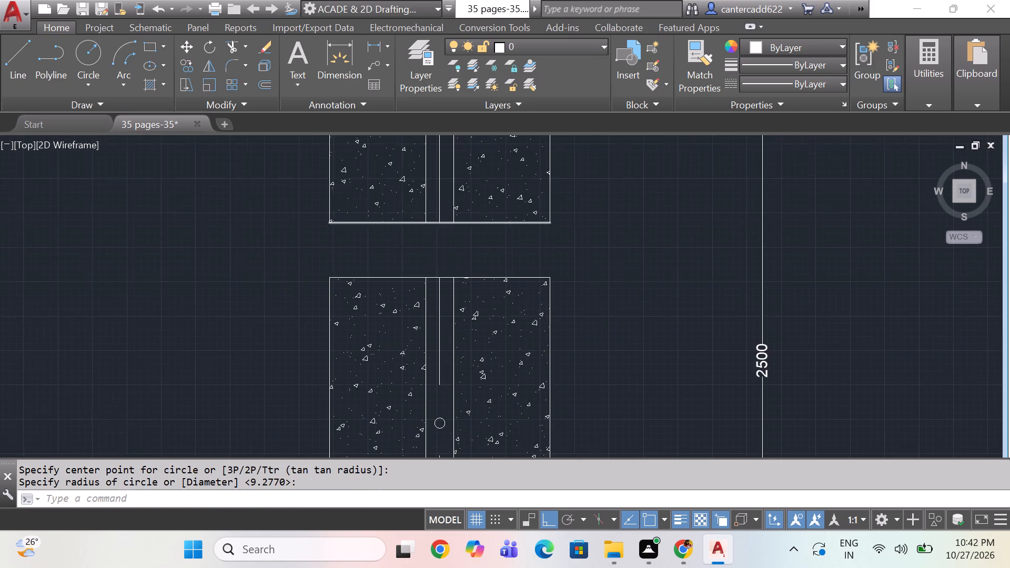
{"action": "middle_click_drag", "start_coordinate": [447, 227], "coordinate": [442, 357]}
{"action": "scroll", "coordinate": [445, 252], "scroll_direction": "up", "scroll_amount": 2}
{"action": "middle_click_drag", "start_coordinate": [446, 247], "coordinate": [435, 343]}
{"action": "key", "text": "space"}
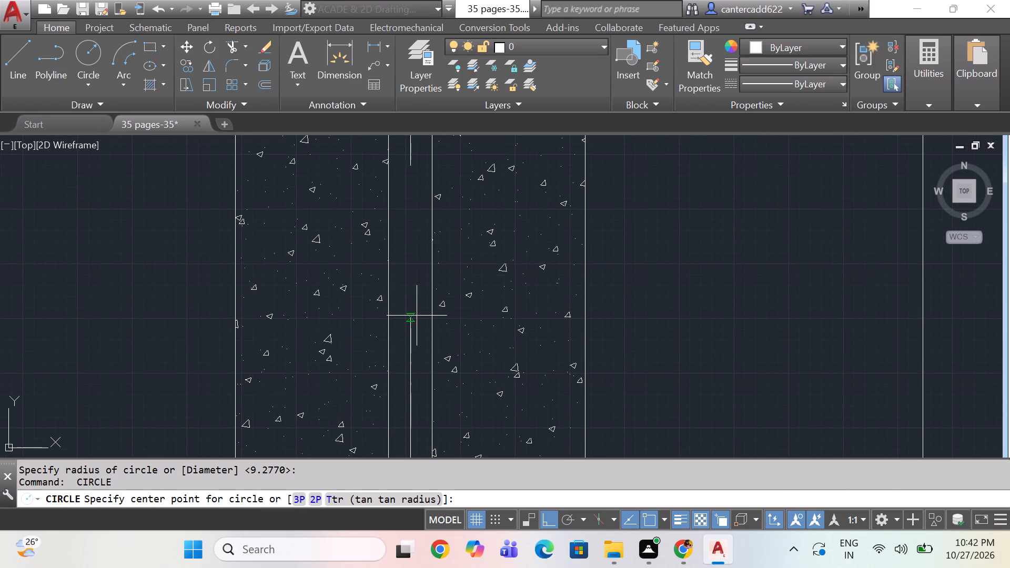
{"action": "left_click", "coordinate": [411, 236]}
{"action": "key", "text": "space"}
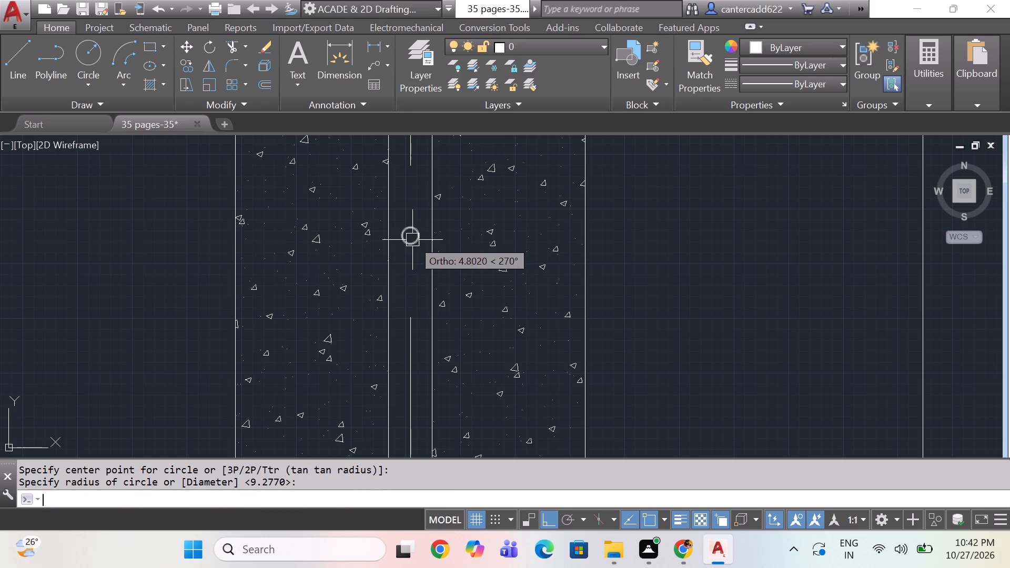
Draw a circle of about 9.28 radius in the centre-line gap just below the top of the upper column section.
{"action": "scroll", "coordinate": [463, 181], "scroll_direction": "down", "scroll_amount": 1}
{"action": "middle_click_drag", "start_coordinate": [463, 187], "coordinate": [447, 433]}
{"action": "key", "text": "space"}
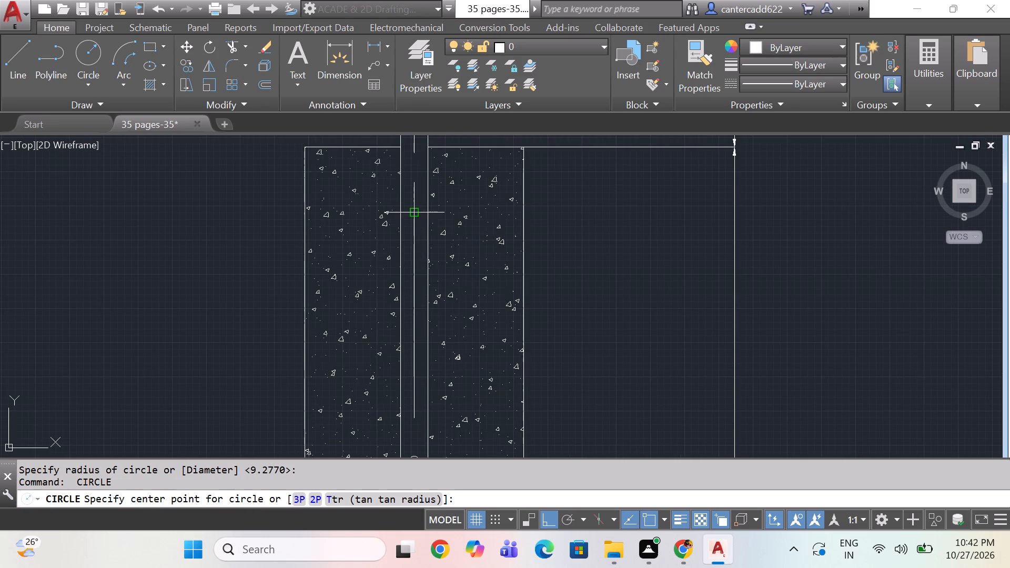
{"action": "left_click", "coordinate": [413, 185]}
{"action": "key", "text": "space"}
Save the drawing.
{"action": "scroll", "coordinate": [457, 236], "scroll_direction": "down", "scroll_amount": 1}
{"action": "middle_click_drag", "start_coordinate": [459, 249], "coordinate": [460, 412]}
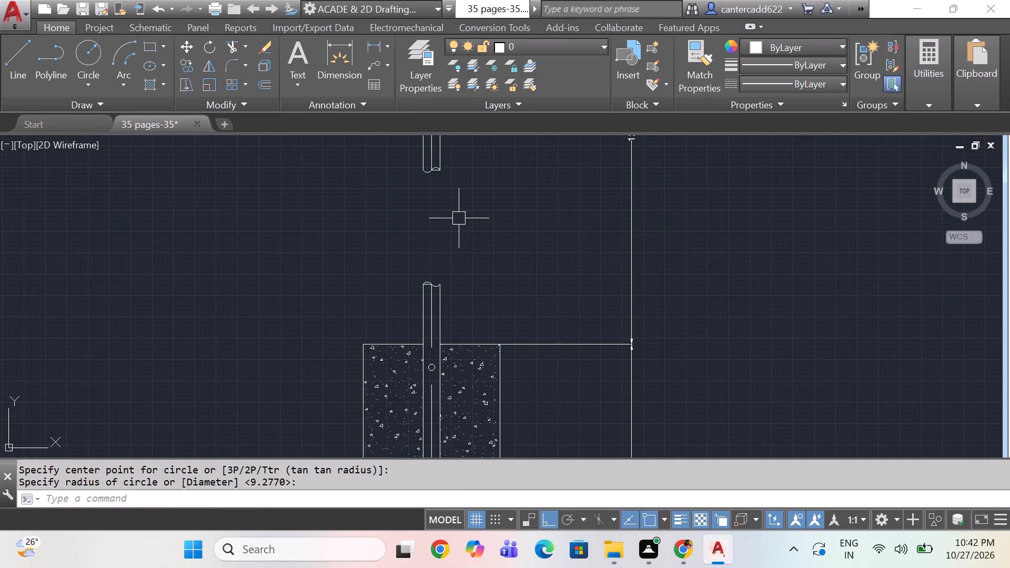
{"action": "middle_click_drag", "start_coordinate": [459, 218], "coordinate": [451, 388]}
{"action": "scroll", "coordinate": [460, 222], "scroll_direction": "down", "scroll_amount": 1}
{"action": "scroll", "coordinate": [445, 292], "scroll_direction": "up", "scroll_amount": 1}
{"action": "scroll", "coordinate": [480, 343], "scroll_direction": "down", "scroll_amount": 3}
{"action": "middle_click_drag", "start_coordinate": [499, 378], "coordinate": [471, 242]}
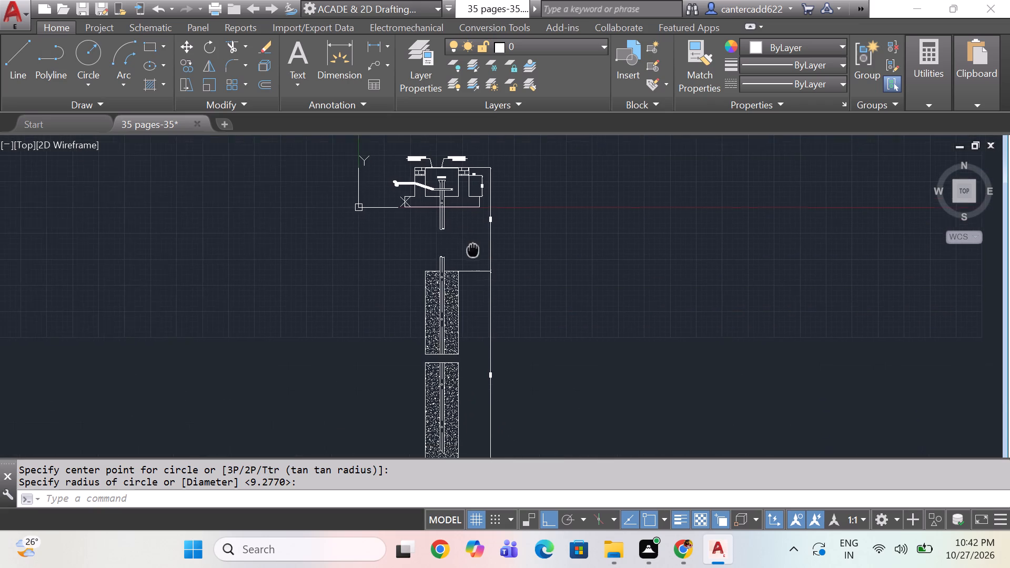
{"action": "middle_click_drag", "start_coordinate": [471, 242], "coordinate": [470, 239]}
{"action": "key", "text": "ctrl+s"}
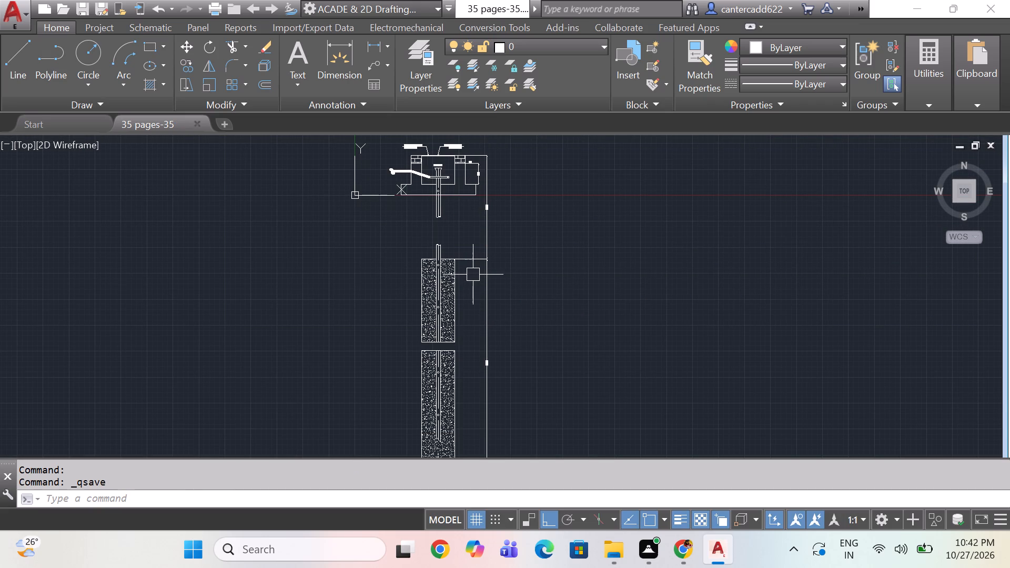
Add a linear dimension below the base from its left end to the outer face of the left upright.
{"action": "scroll", "coordinate": [392, 173], "scroll_direction": "up", "scroll_amount": 3}
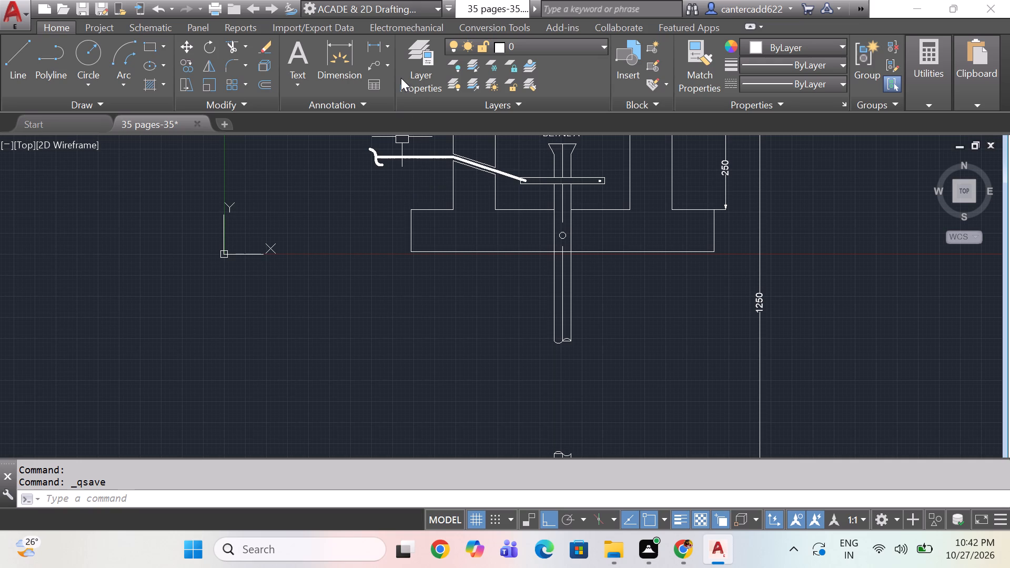
{"action": "left_click", "coordinate": [372, 46]}
{"action": "left_click", "coordinate": [413, 251]}
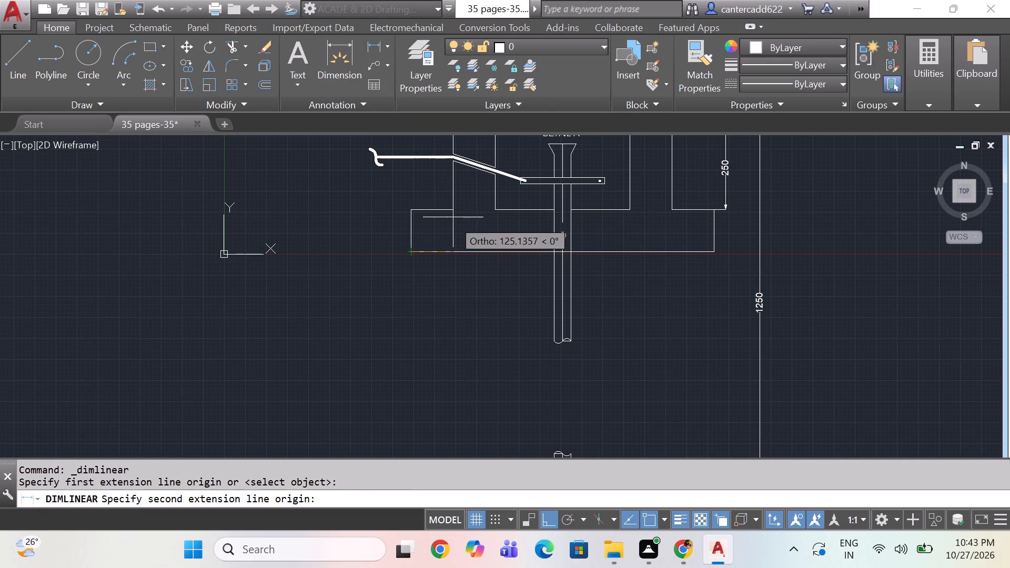
{"action": "left_click", "coordinate": [453, 259]}
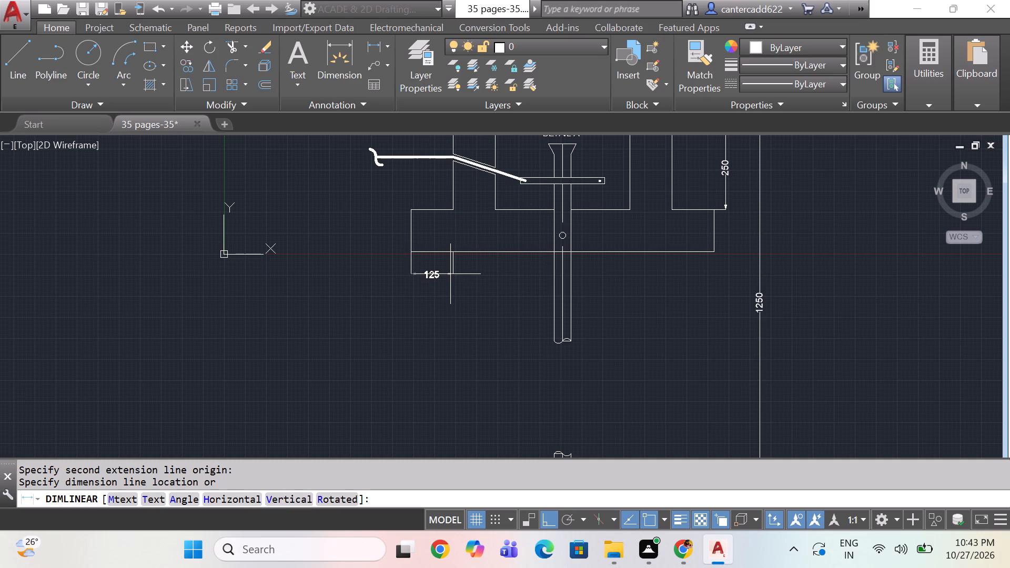
{"action": "left_click", "coordinate": [450, 274]}
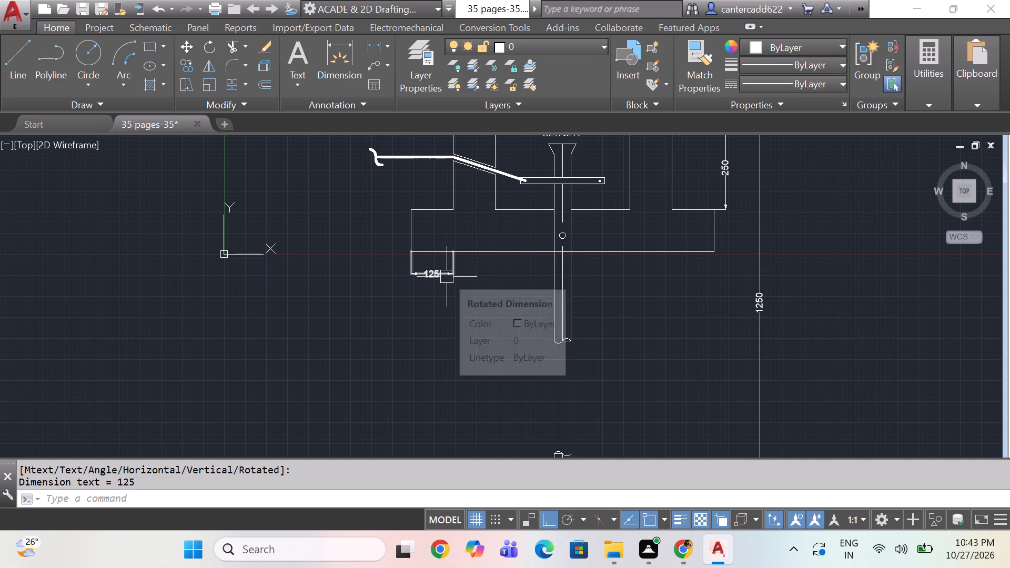
Dimension from the base's left end to the left upright's inner face, and shorten that extension line to start at the base's bottom edge.
{"action": "key", "text": "space"}
{"action": "left_click", "coordinate": [410, 256]}
{"action": "left_click", "coordinate": [492, 212]}
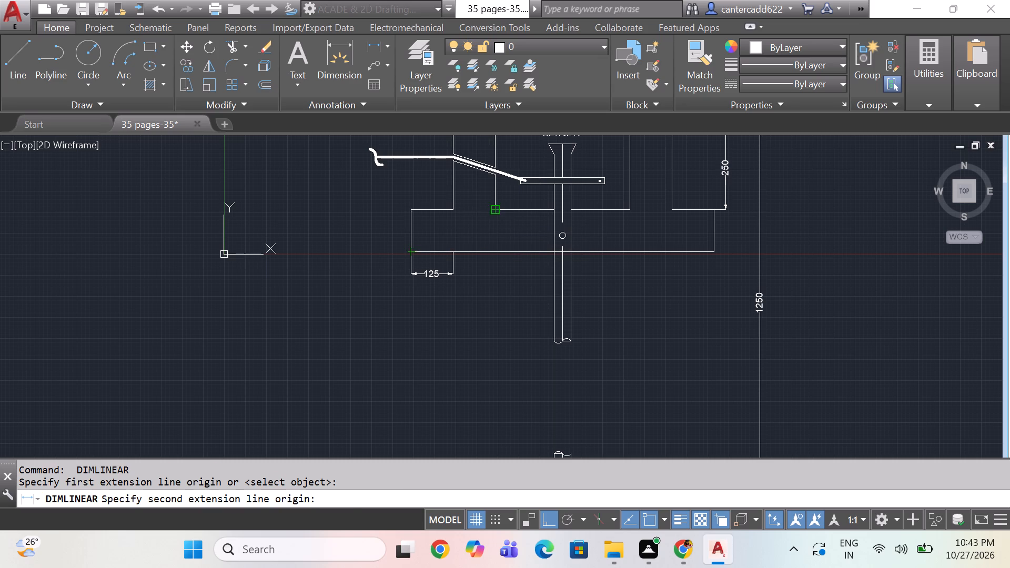
{"action": "left_click", "coordinate": [477, 290]}
{"action": "left_click", "coordinate": [492, 240]}
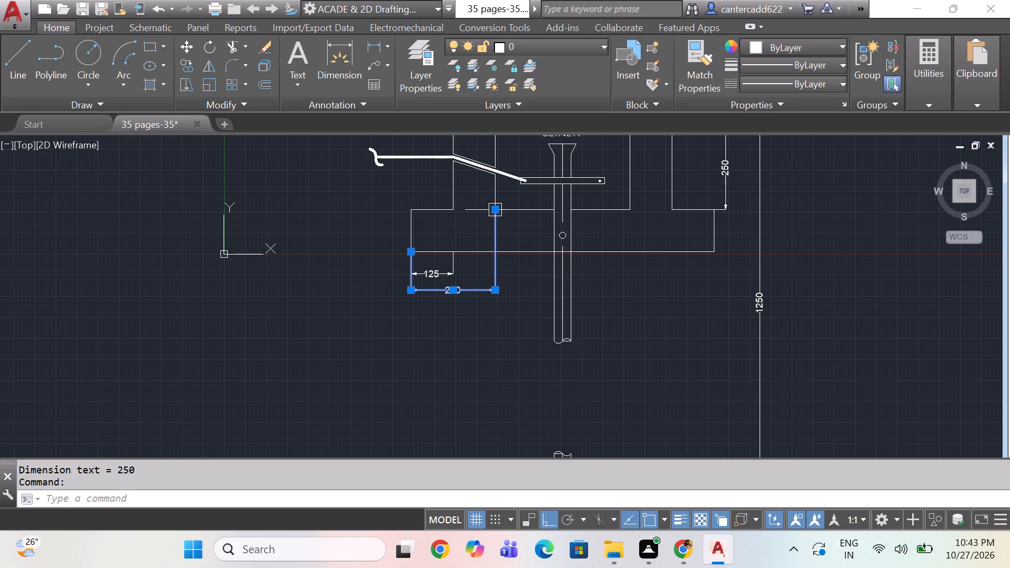
{"action": "left_click", "coordinate": [495, 209]}
{"action": "left_click", "coordinate": [494, 251]}
{"action": "middle_click_drag", "start_coordinate": [515, 319], "coordinate": [482, 326]}
{"action": "key", "text": "Escape"}
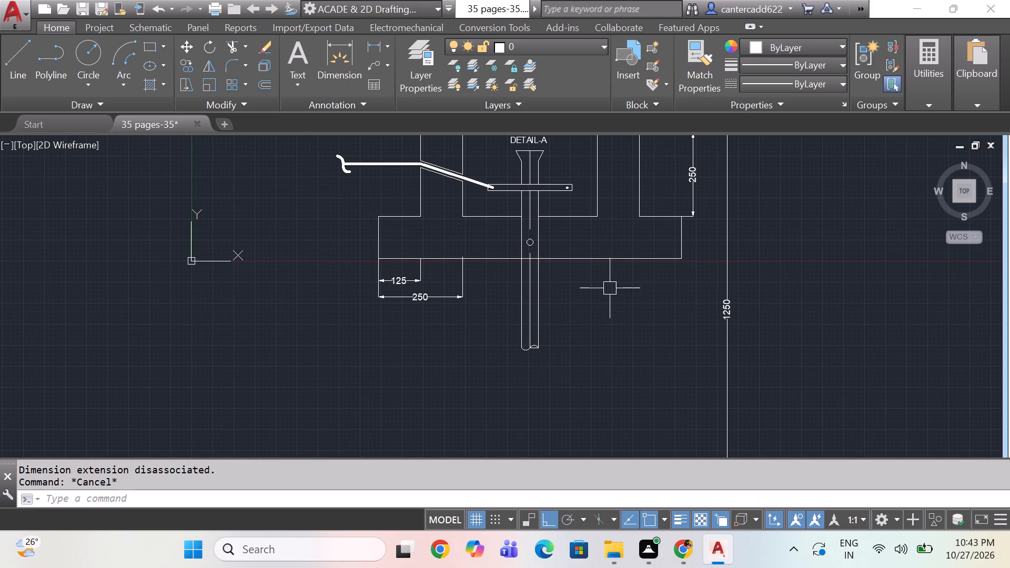
Add a linear dimension below the base from its right end to the outer face of the right upright.
{"action": "key", "text": "space"}
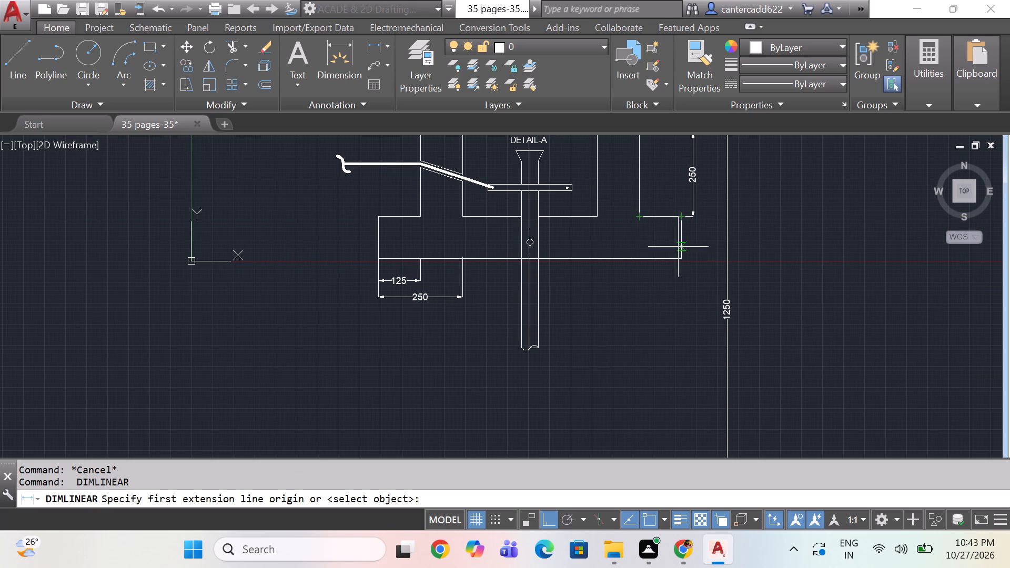
{"action": "left_click", "coordinate": [679, 257]}
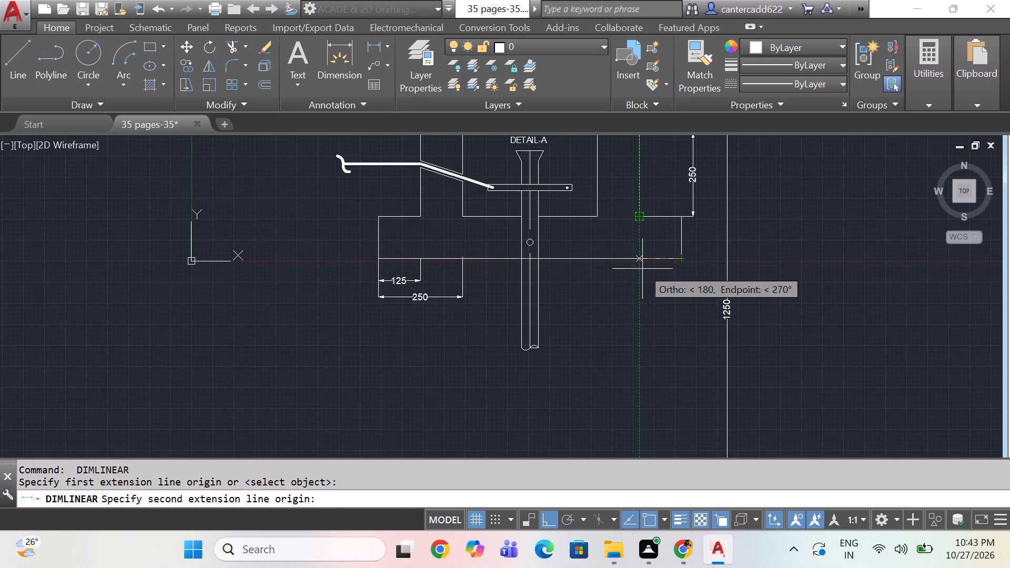
{"action": "left_click", "coordinate": [638, 267]}
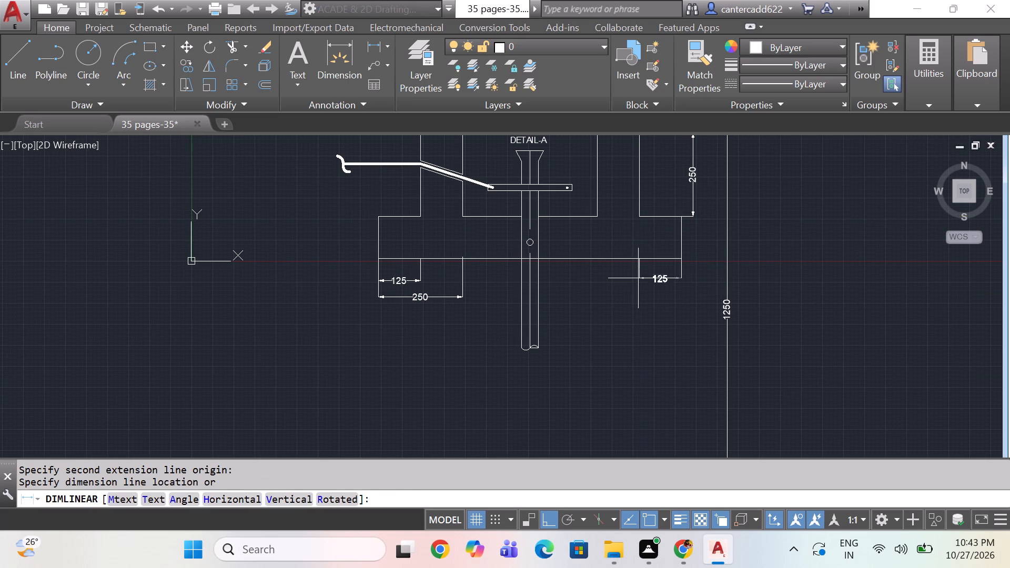
{"action": "left_click", "coordinate": [640, 279]}
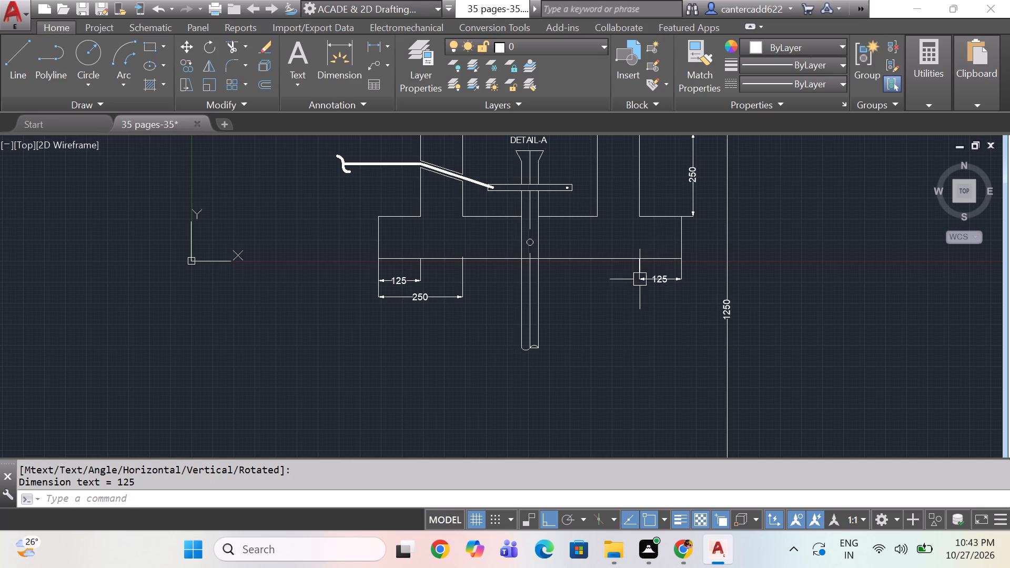
Dimension from the base's right end to the right upright's inner face, and shorten that extension line to start at the base's bottom edge.
{"action": "key", "text": "space"}
{"action": "left_click_drag", "start_coordinate": [680, 219], "coordinate": [665, 221]}
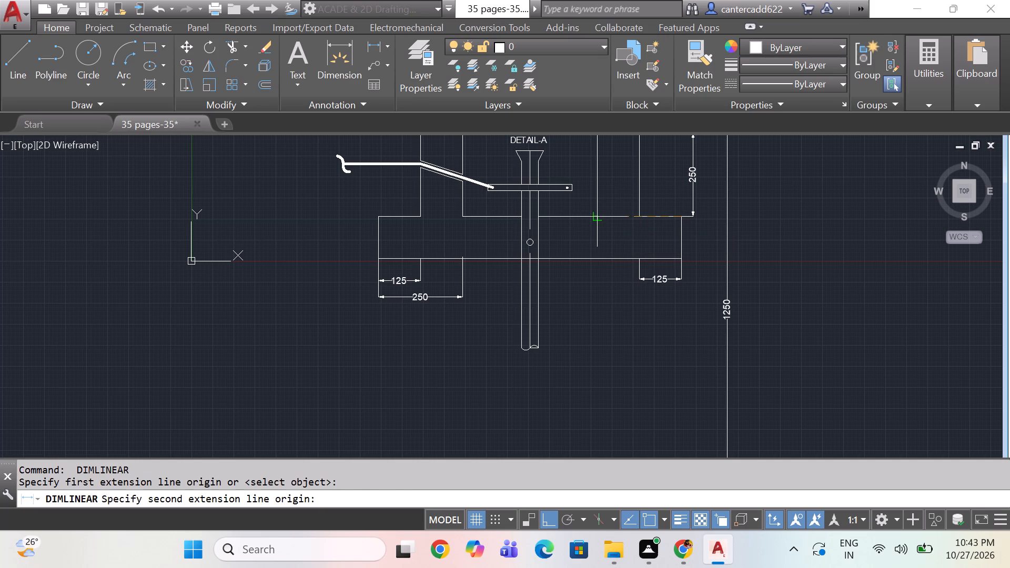
{"action": "left_click", "coordinate": [597, 216]}
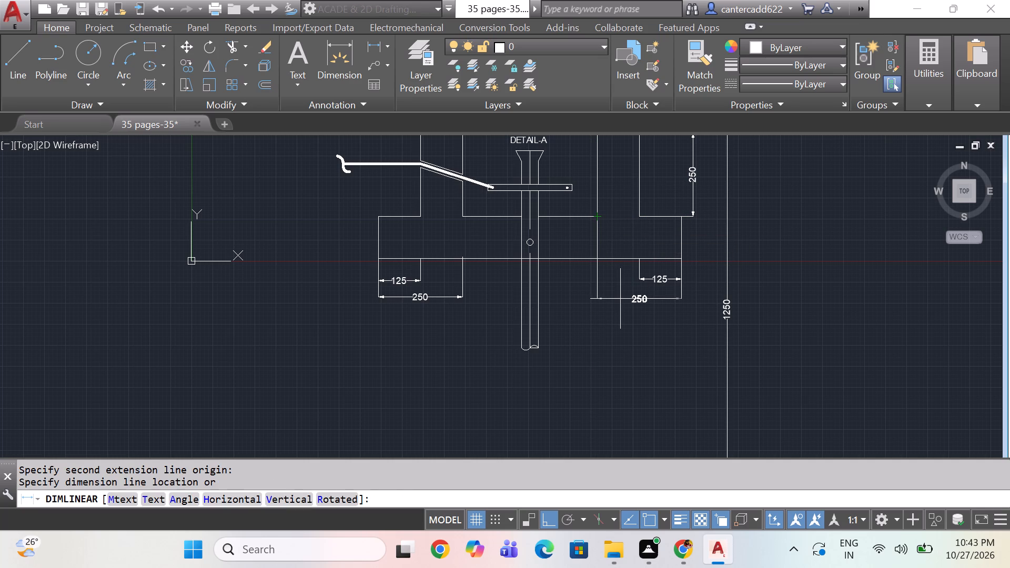
{"action": "left_click", "coordinate": [620, 299]}
{"action": "left_click", "coordinate": [599, 237]}
{"action": "left_click", "coordinate": [598, 217]}
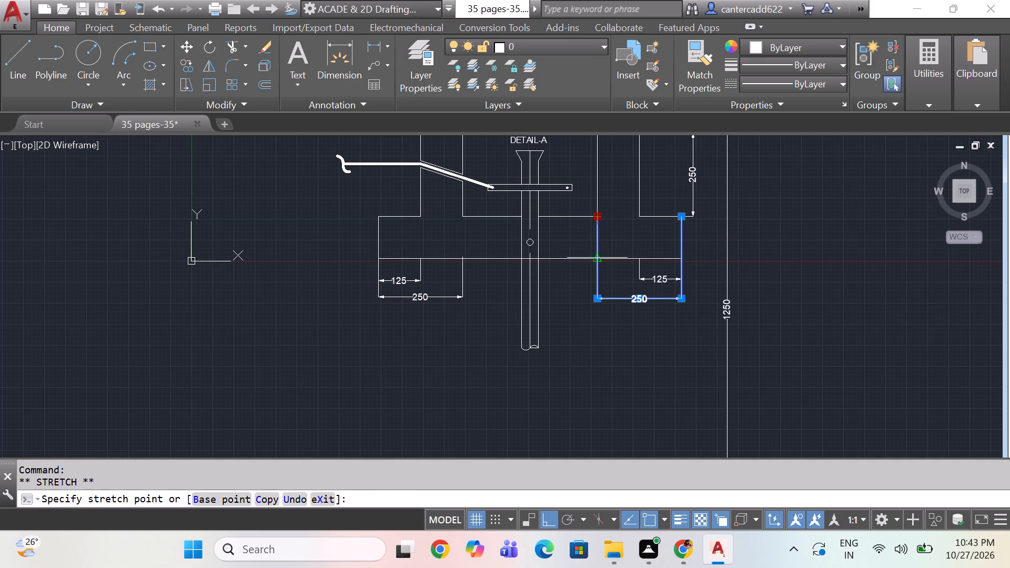
{"action": "left_click", "coordinate": [599, 258]}
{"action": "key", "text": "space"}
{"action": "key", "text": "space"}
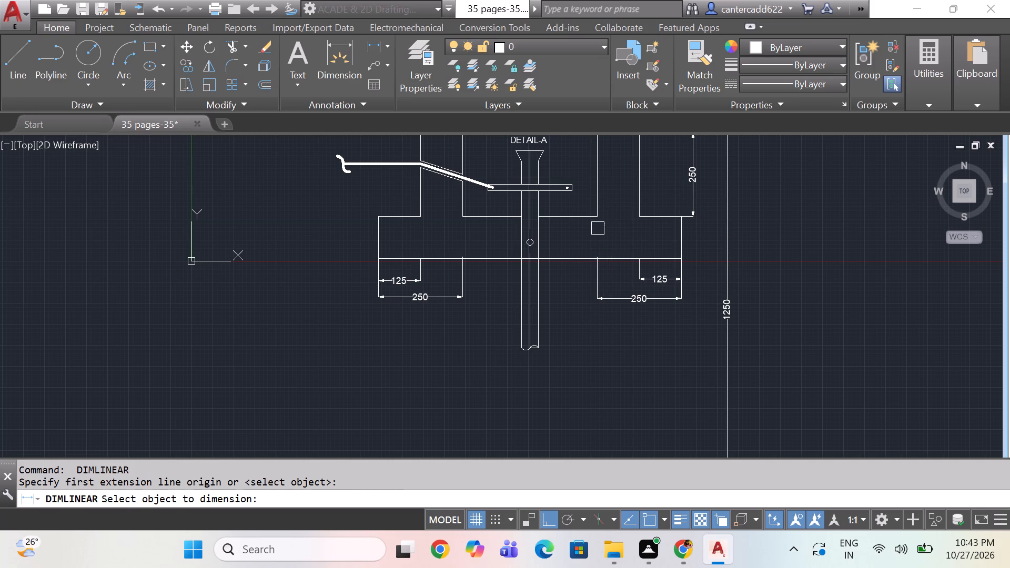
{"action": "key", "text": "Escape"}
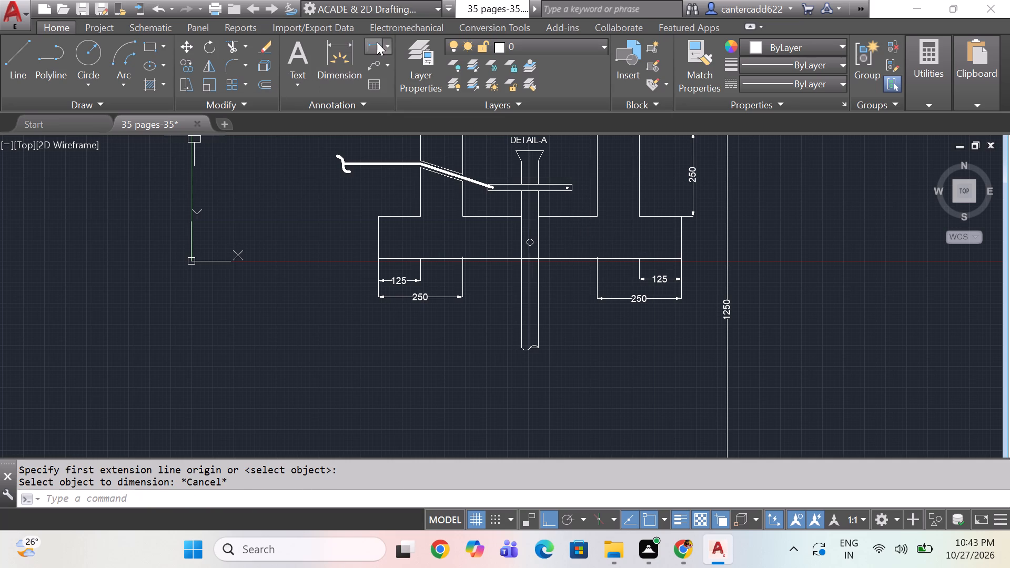
Dimension the clear width between the two uprights' inner faces, placing the dimension line just below the upper rod's broken end.
{"action": "left_click", "coordinate": [377, 42]}
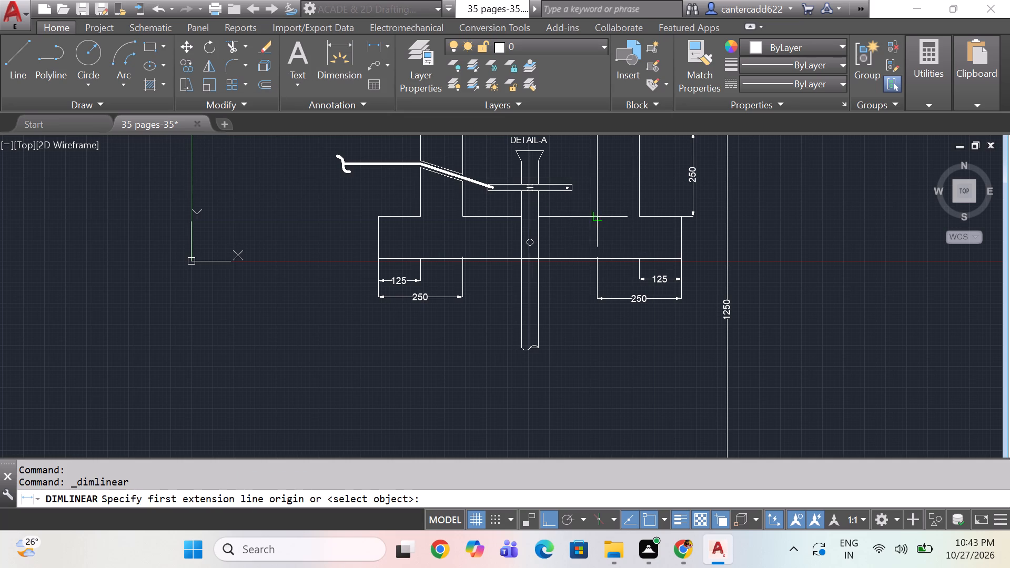
{"action": "left_click", "coordinate": [597, 258]}
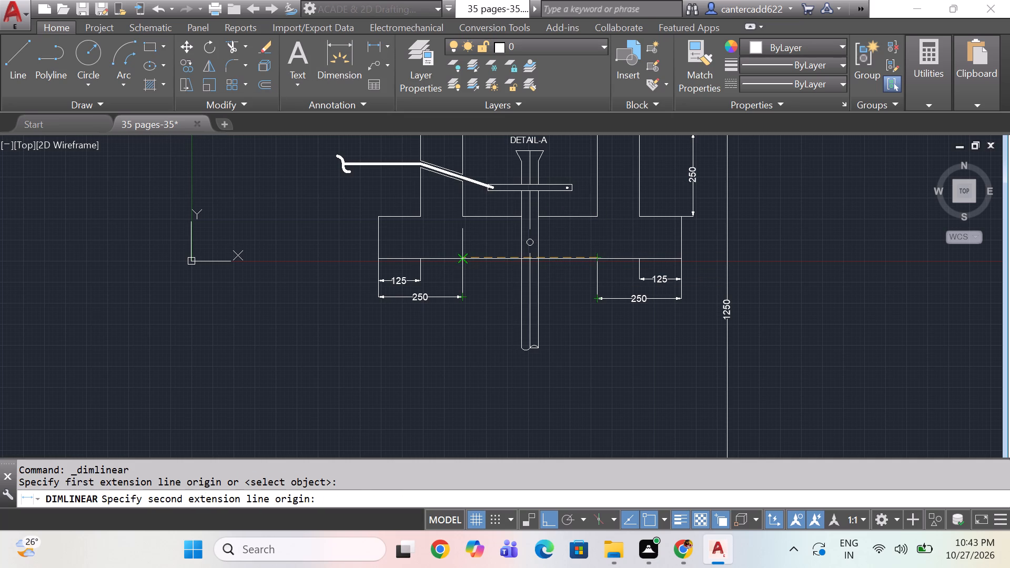
{"action": "left_click", "coordinate": [462, 258]}
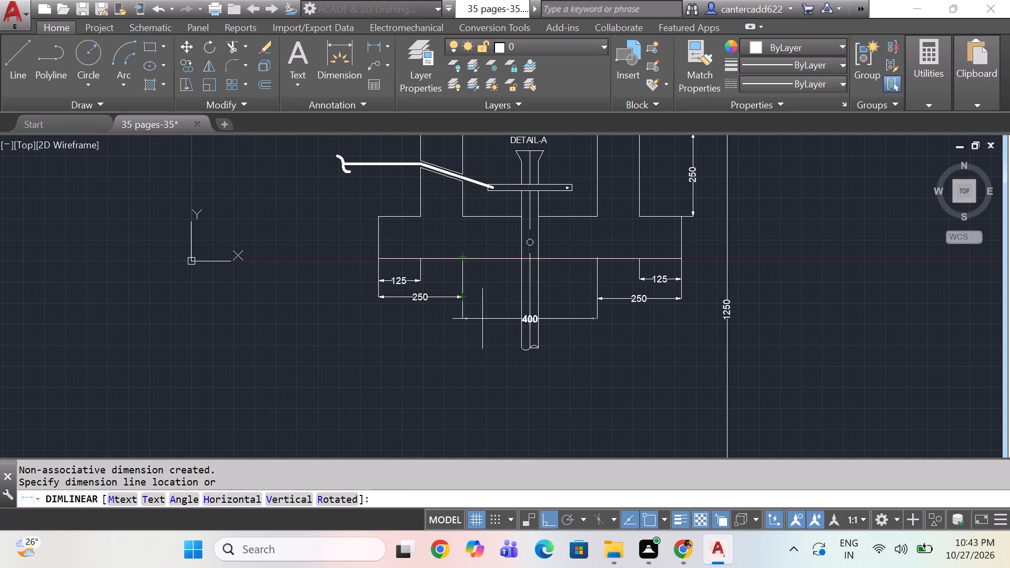
{"action": "left_click", "coordinate": [489, 364]}
Dimension the width of the hatched column's top left of the rod, placing the dimension just above the column.
{"action": "scroll", "coordinate": [484, 363], "scroll_direction": "down", "scroll_amount": 1}
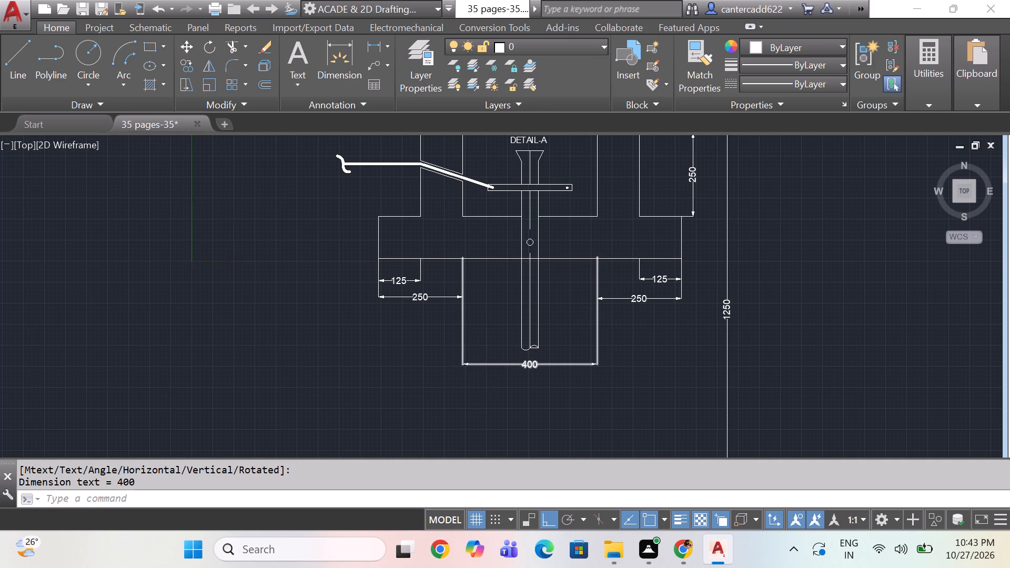
{"action": "middle_click_drag", "start_coordinate": [484, 363], "coordinate": [471, 257]}
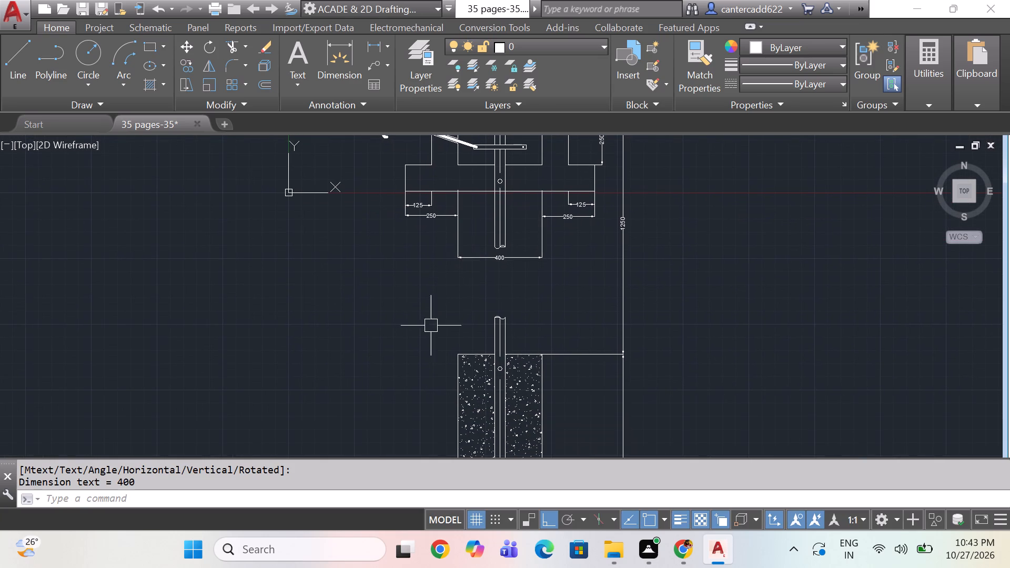
{"action": "key", "text": "space"}
{"action": "scroll", "coordinate": [467, 350], "scroll_direction": "up", "scroll_amount": 2}
{"action": "left_click_drag", "start_coordinate": [534, 362], "coordinate": [528, 363]}
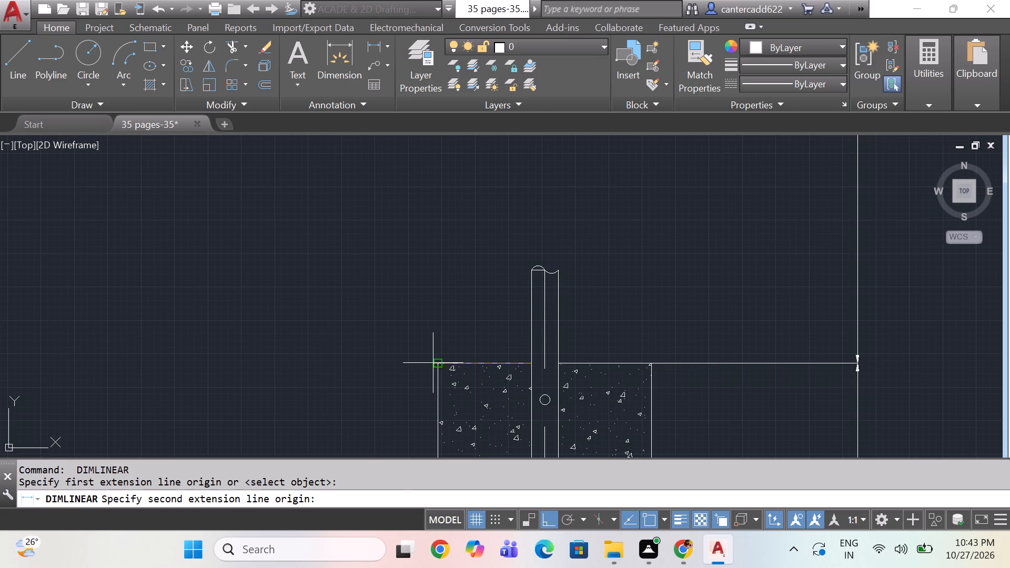
{"action": "left_click", "coordinate": [432, 364]}
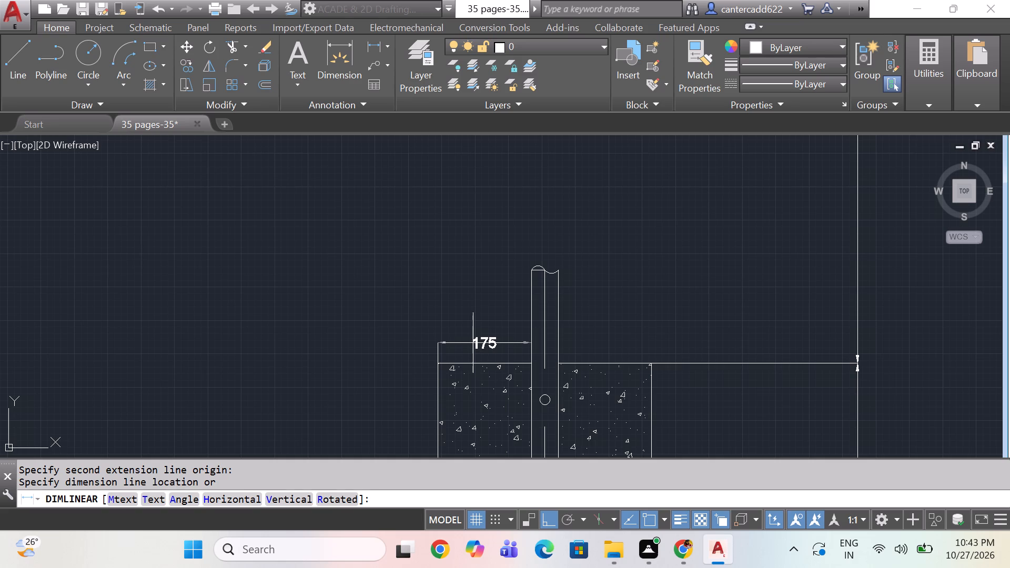
{"action": "left_click", "coordinate": [473, 343]}
Dimension the width of the hatched column's top right of the rod, aligned with the dimension on the left side.
{"action": "key", "text": "space"}
{"action": "left_click", "coordinate": [562, 363]}
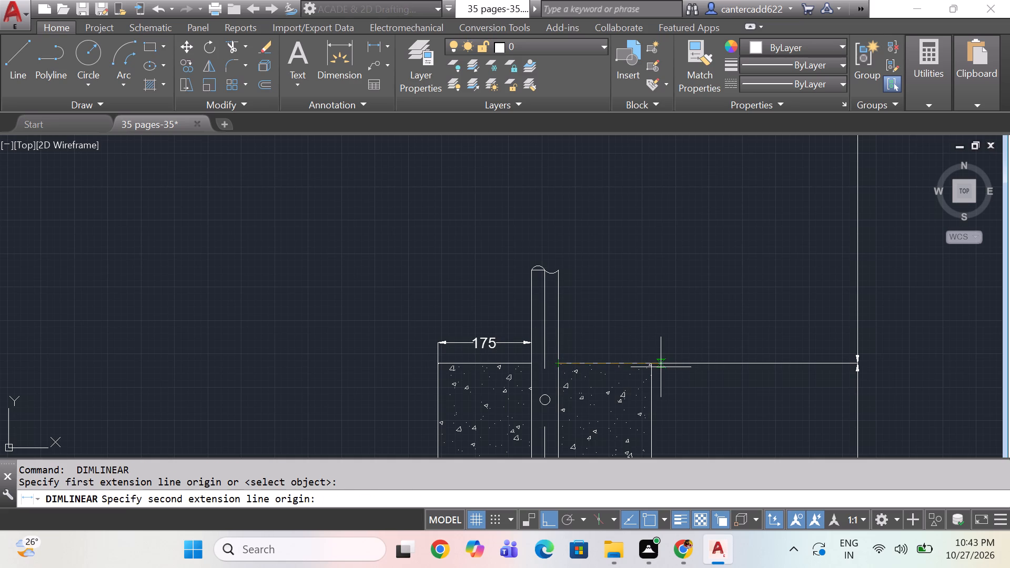
{"action": "left_click", "coordinate": [653, 365]}
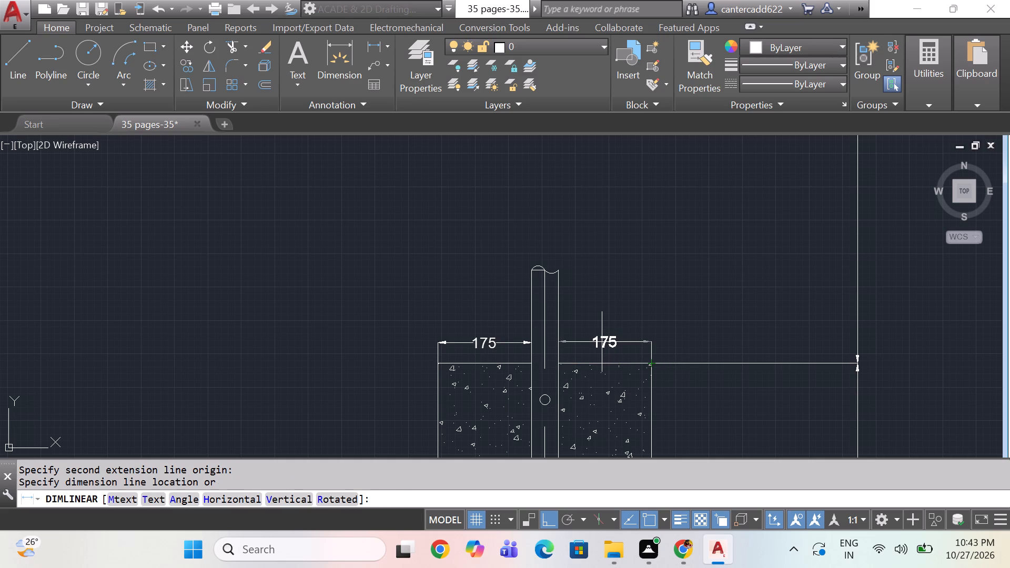
{"action": "left_click", "coordinate": [601, 343]}
Examine the placed dimensions from the base down to the hatched column's top.
{"action": "scroll", "coordinate": [585, 336], "scroll_direction": "down", "scroll_amount": 4}
{"action": "scroll", "coordinate": [531, 329], "scroll_direction": "up", "scroll_amount": 1}
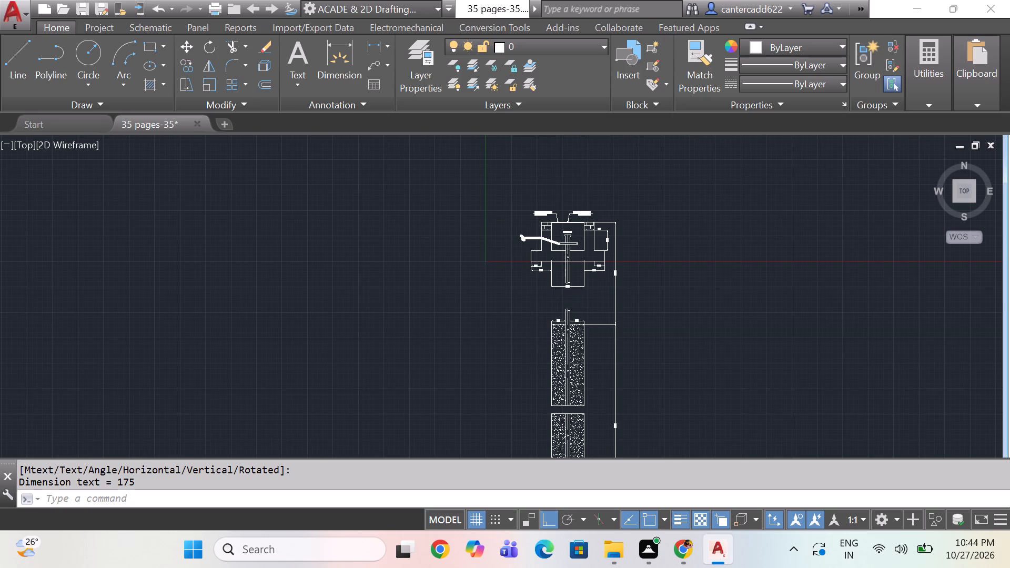
{"action": "scroll", "coordinate": [574, 248], "scroll_direction": "up", "scroll_amount": 3}
{"action": "middle_click_drag", "start_coordinate": [559, 328], "coordinate": [480, 216]}
{"action": "middle_click_drag", "start_coordinate": [472, 251], "coordinate": [448, 318]}
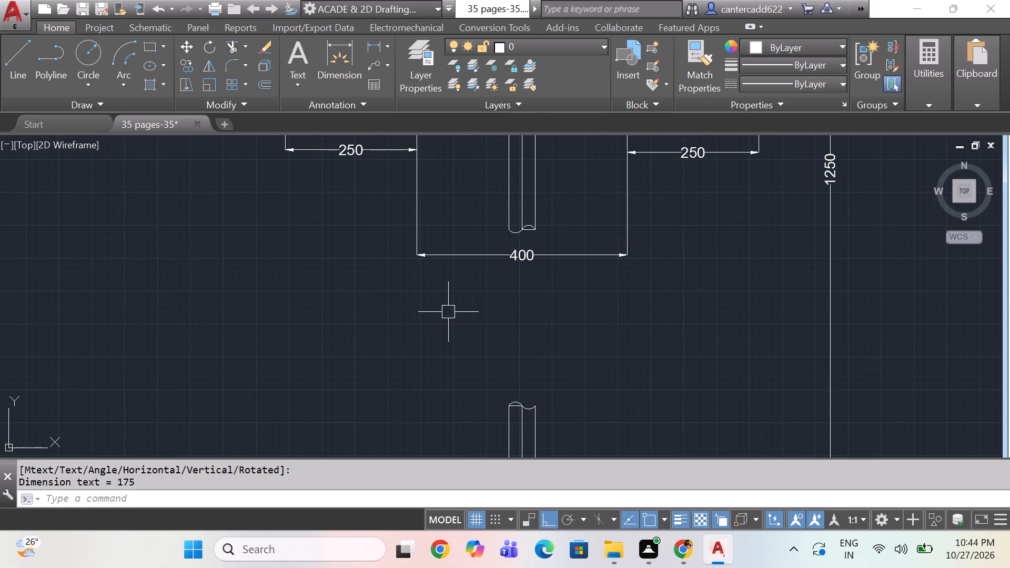
{"action": "scroll", "coordinate": [447, 299], "scroll_direction": "down", "scroll_amount": 1}
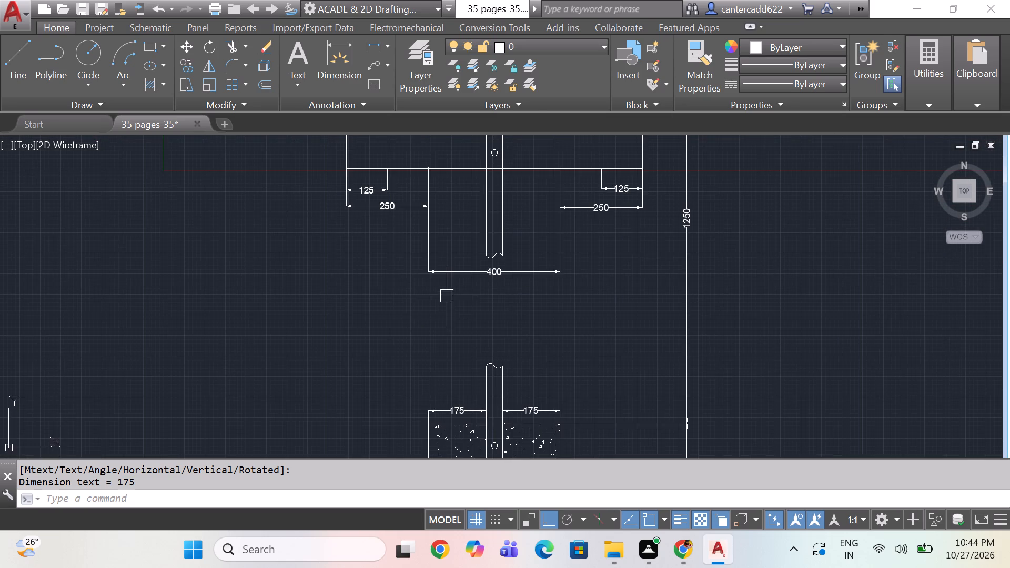
{"action": "scroll", "coordinate": [447, 296], "scroll_direction": "down", "scroll_amount": 1}
{"action": "scroll", "coordinate": [448, 252], "scroll_direction": "up", "scroll_amount": 1}
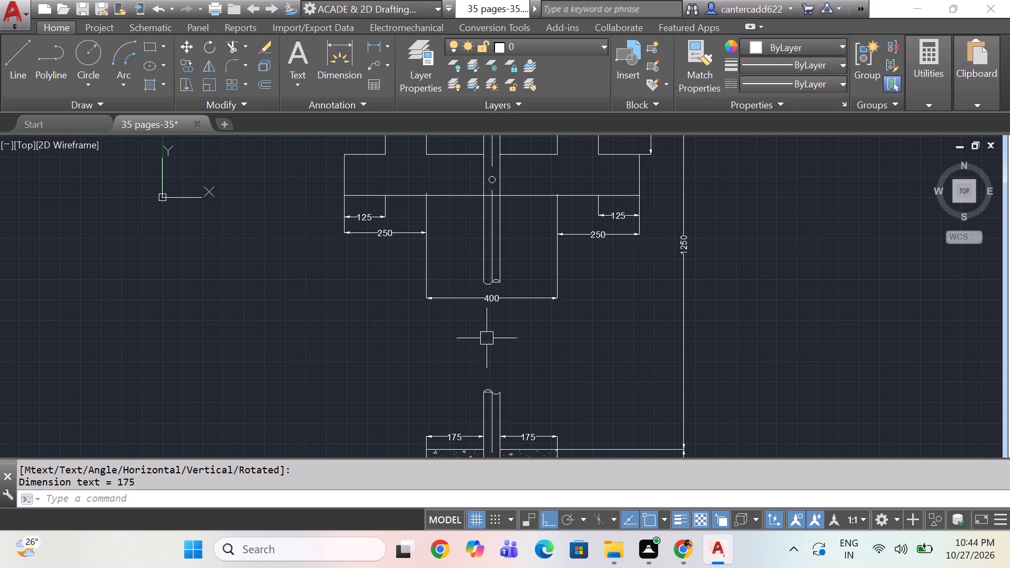
{"action": "middle_click_drag", "start_coordinate": [515, 386], "coordinate": [507, 306]}
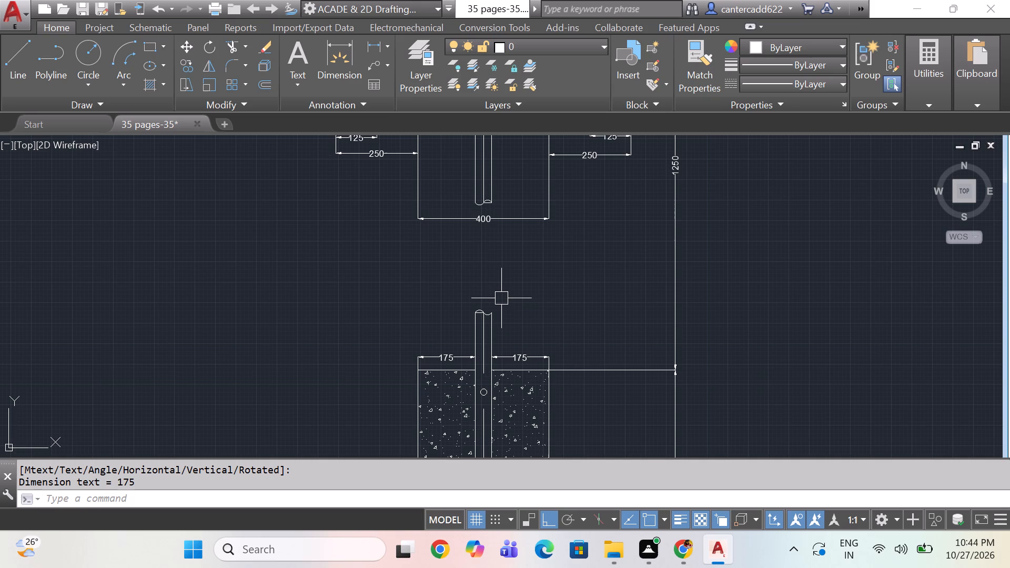
{"action": "scroll", "coordinate": [499, 296], "scroll_direction": "down", "scroll_amount": 3}
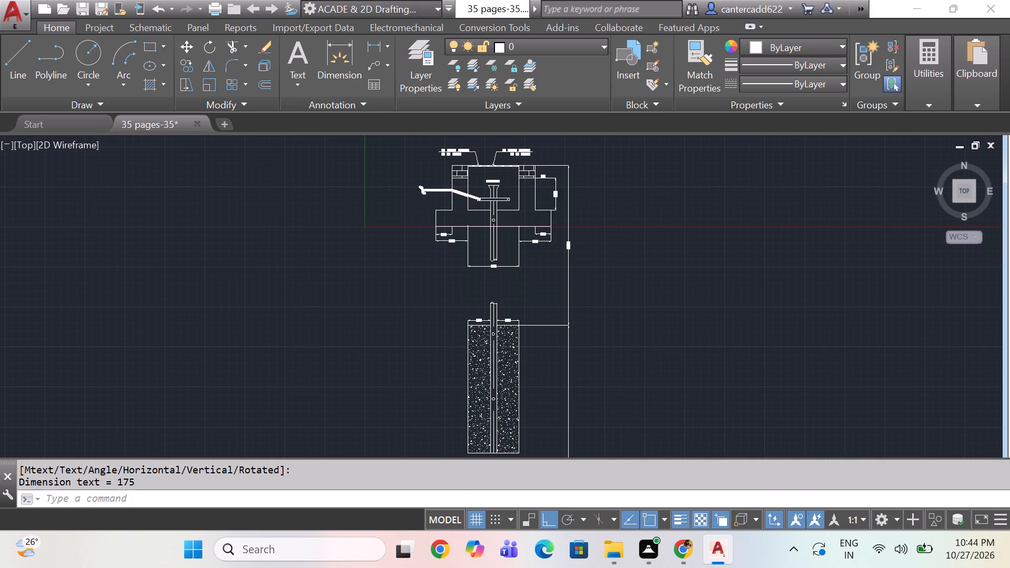
Override the text of both width dimensions above the hatched column, on either side of the rod, with 150.
{"action": "scroll", "coordinate": [498, 334], "scroll_direction": "up", "scroll_amount": 2}
{"action": "scroll", "coordinate": [463, 290], "scroll_direction": "up", "scroll_amount": 3}
{"action": "double_click", "coordinate": [476, 282]}
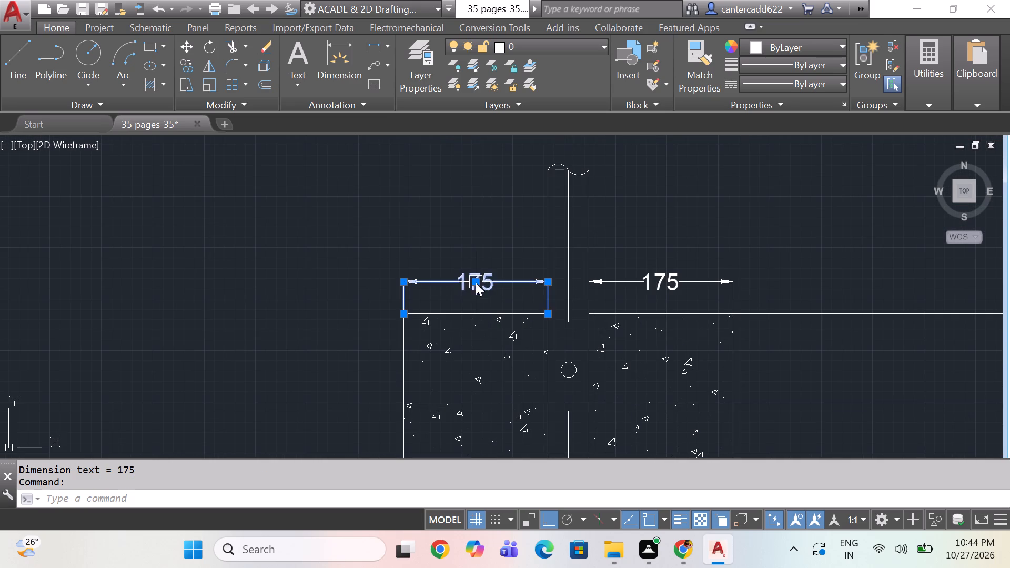
{"action": "type", "text": "15"}
{"action": "key", "text": "0"}
{"action": "key", "text": "Delete"}
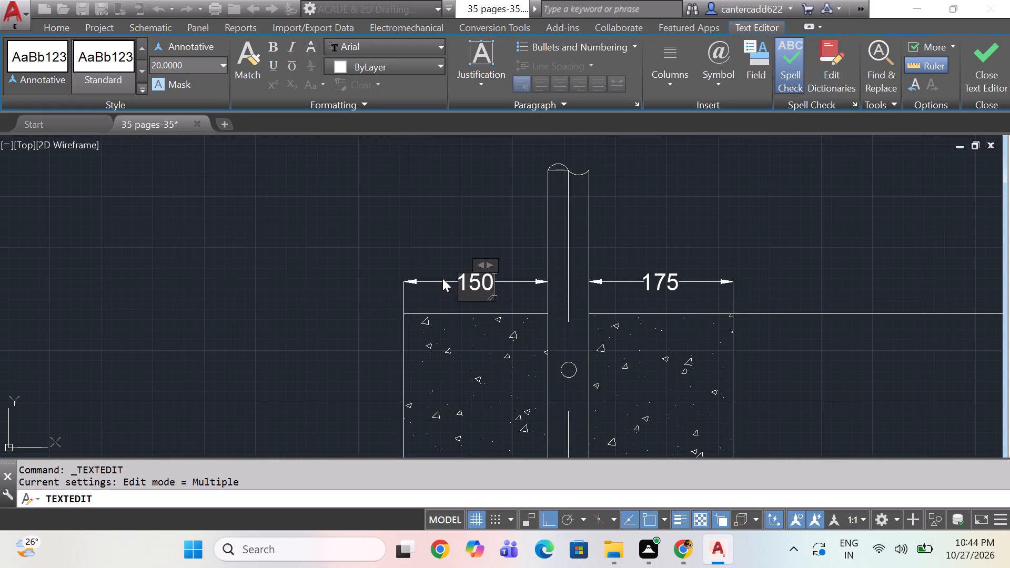
{"action": "left_click", "coordinate": [668, 211]}
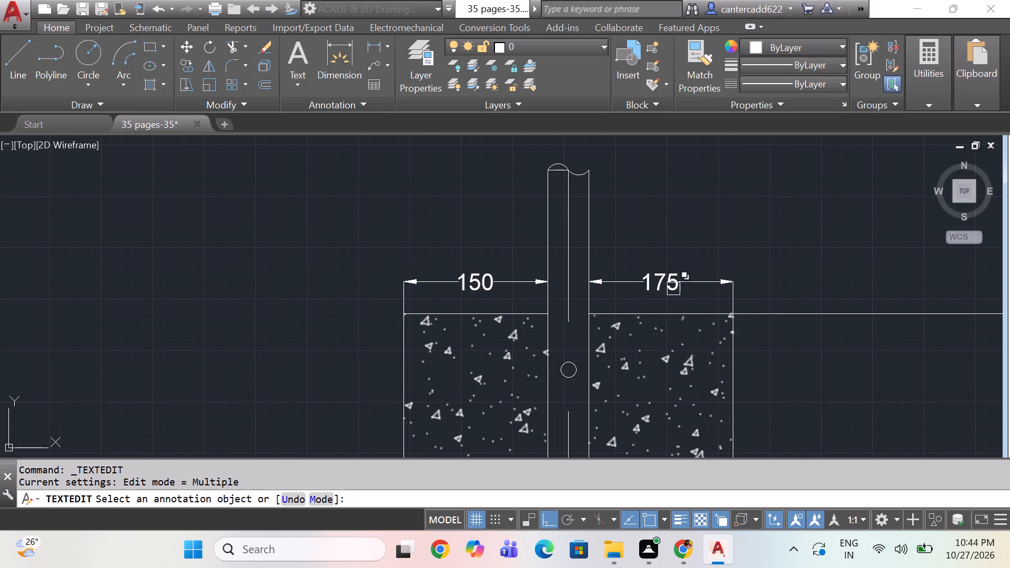
{"action": "left_click", "coordinate": [673, 288]}
{"action": "type", "text": "150"}
{"action": "key", "text": "Delete"}
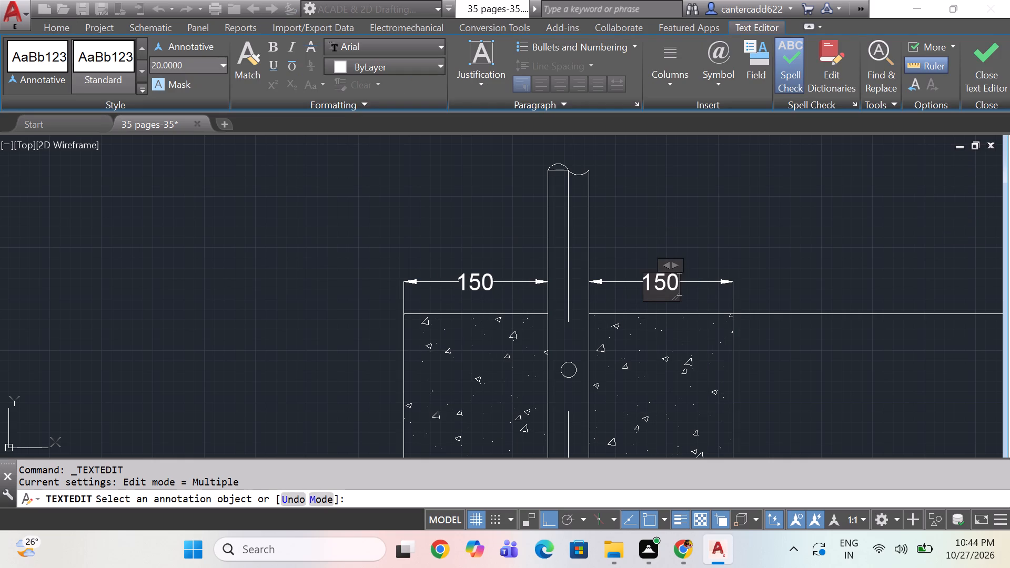
{"action": "left_click", "coordinate": [674, 193]}
Save the drawing.
{"action": "key", "text": "ctrl+s"}
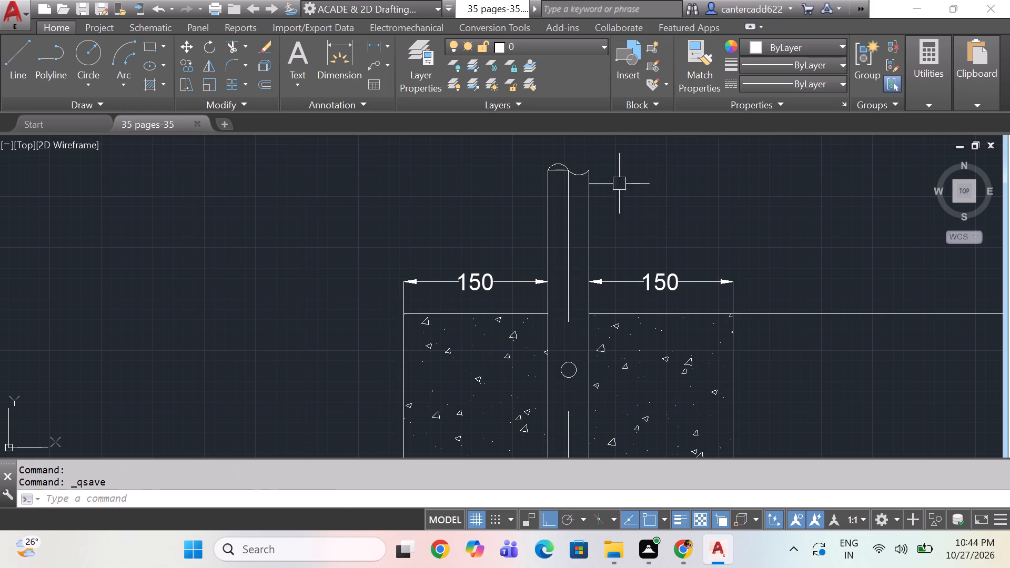
Copy the left CI COVER HINGED TO CI FRAME label with its leader, placing the arrow tip on the rod's left edge beside a hole in the hatched column.
{"action": "scroll", "coordinate": [552, 308], "scroll_direction": "down", "scroll_amount": 5}
{"action": "middle_click_drag", "start_coordinate": [608, 374], "coordinate": [555, 261]}
{"action": "middle_click_drag", "start_coordinate": [481, 218], "coordinate": [532, 407]}
{"action": "scroll", "coordinate": [542, 263], "scroll_direction": "up", "scroll_amount": 4}
{"action": "scroll", "coordinate": [629, 333], "scroll_direction": "up", "scroll_amount": 1}
{"action": "middle_click_drag", "start_coordinate": [629, 333], "coordinate": [472, 202]}
{"action": "left_click", "coordinate": [547, 217]}
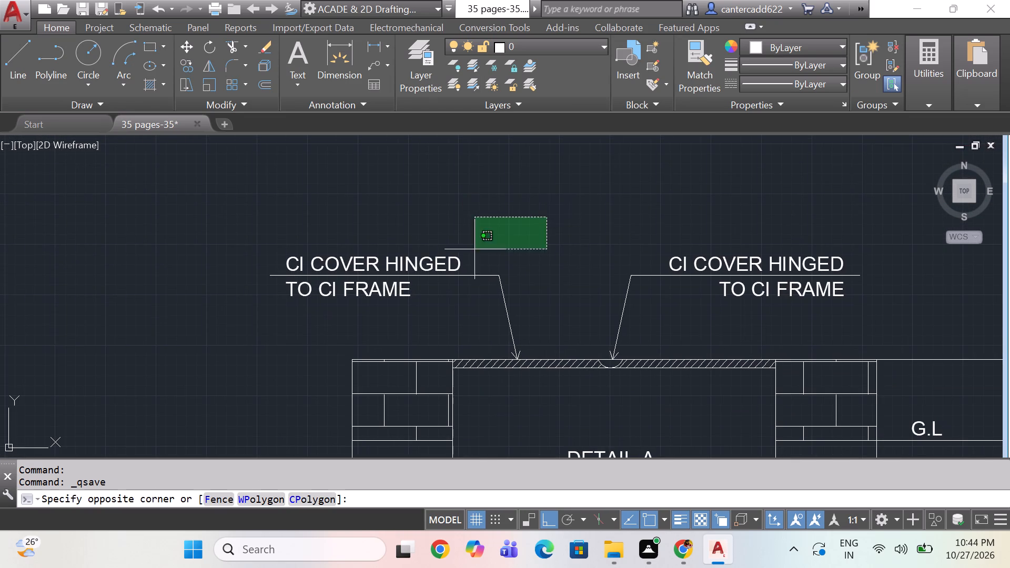
{"action": "left_click", "coordinate": [311, 354]}
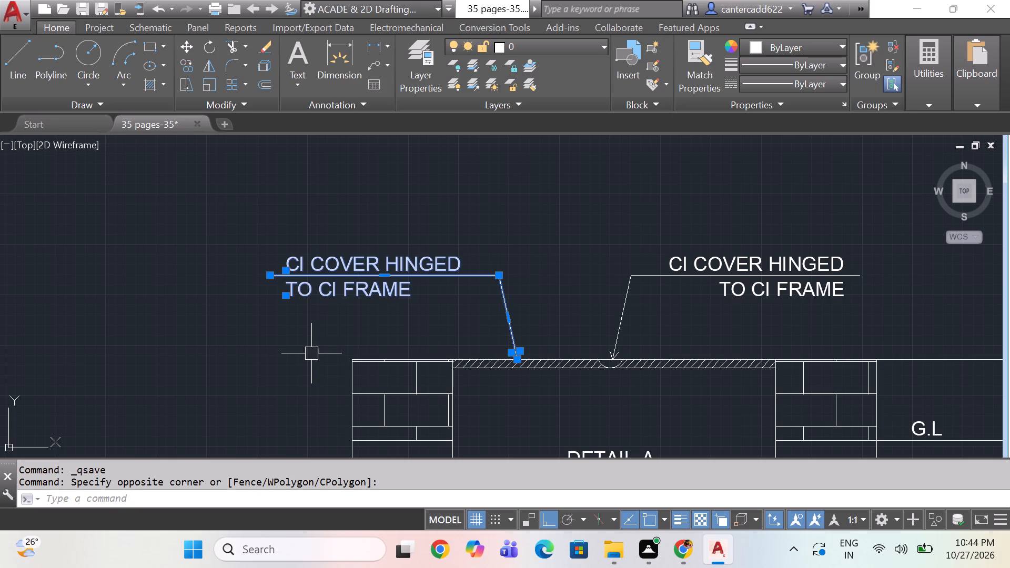
{"action": "key", "text": "c"}
{"action": "key", "text": "o"}
{"action": "key", "text": "space"}
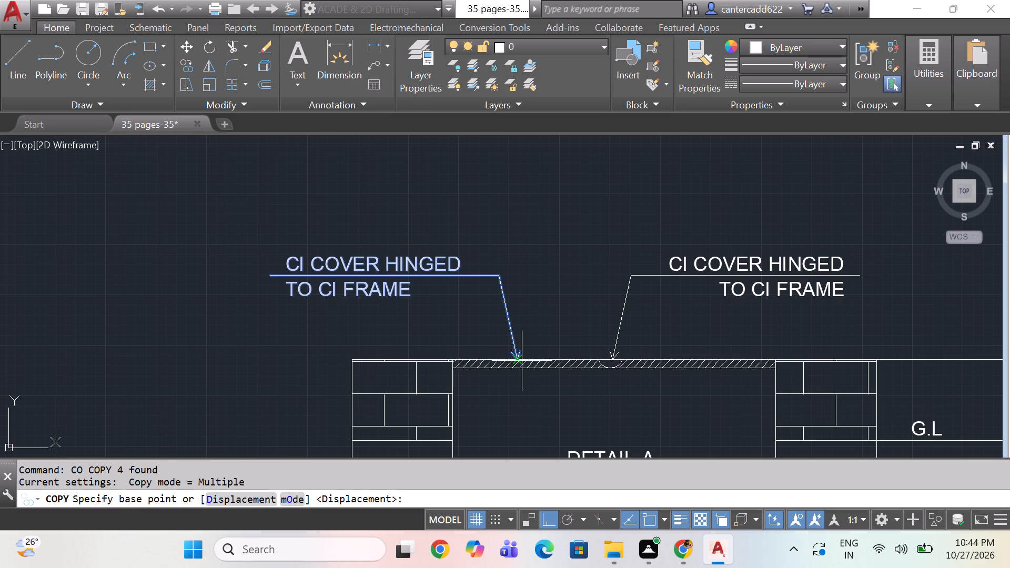
{"action": "left_click", "coordinate": [518, 361]}
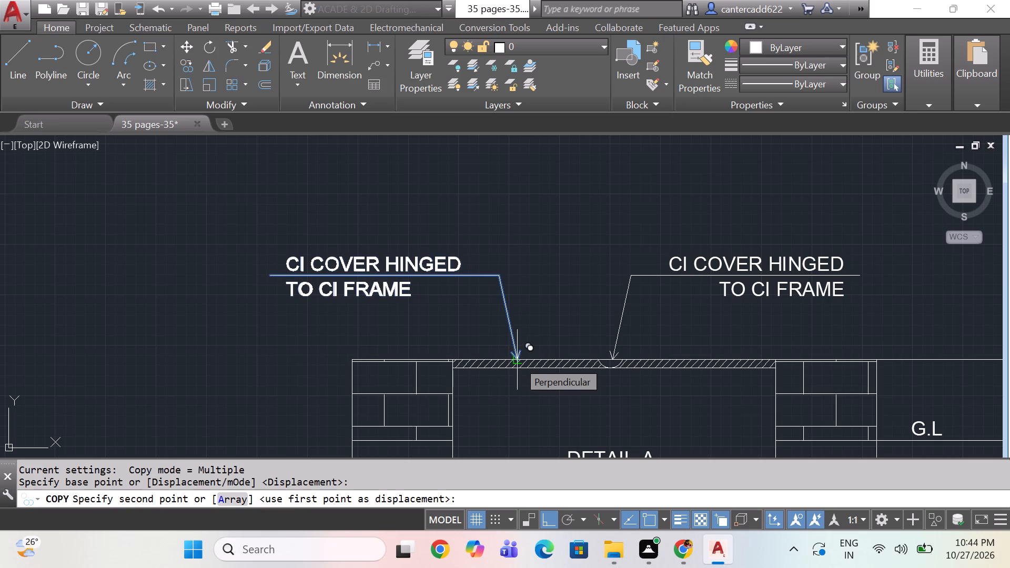
{"action": "scroll", "coordinate": [516, 360], "scroll_direction": "down", "scroll_amount": 2}
{"action": "scroll", "coordinate": [463, 374], "scroll_direction": "down", "scroll_amount": 1}
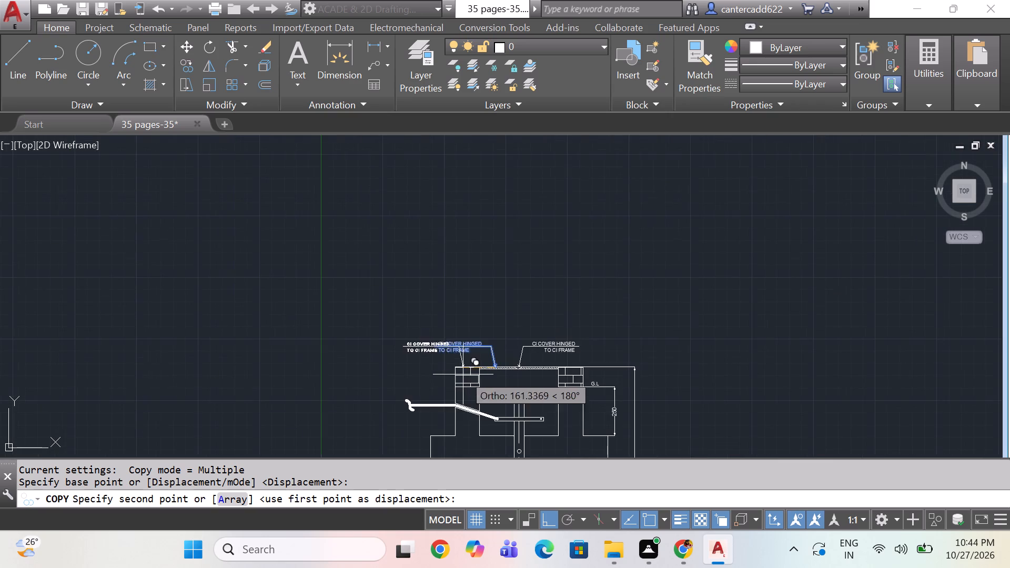
{"action": "middle_click_drag", "start_coordinate": [423, 412], "coordinate": [416, 322]}
{"action": "scroll", "coordinate": [423, 412], "scroll_direction": "down", "scroll_amount": 1}
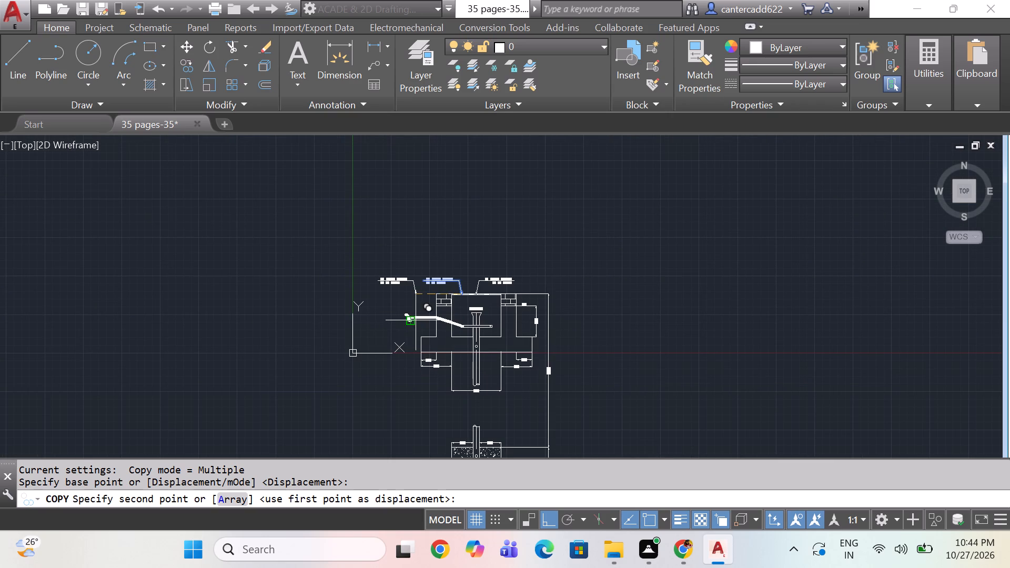
{"action": "key", "text": "F8"}
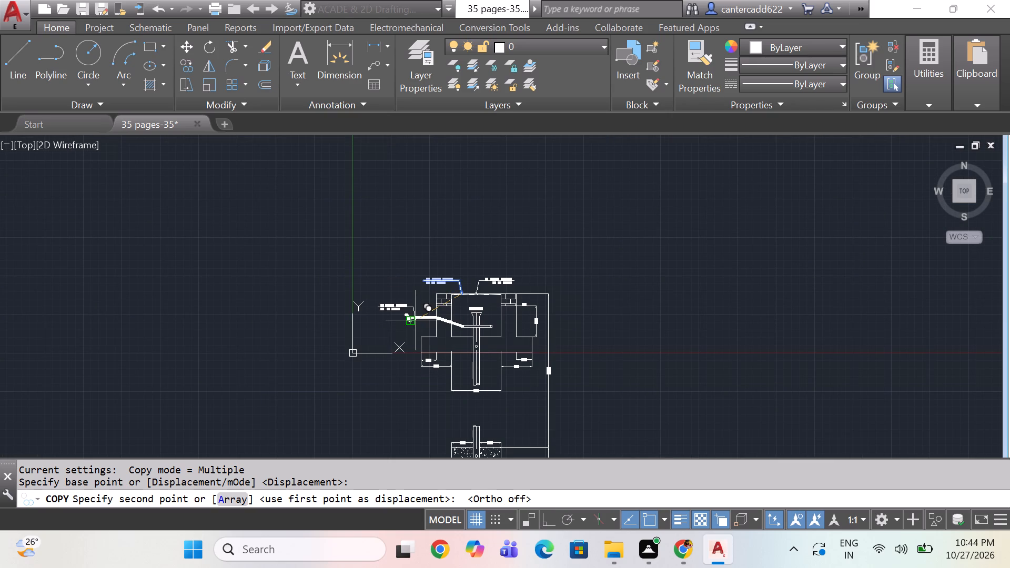
{"action": "middle_click_drag", "start_coordinate": [450, 413], "coordinate": [397, 321]}
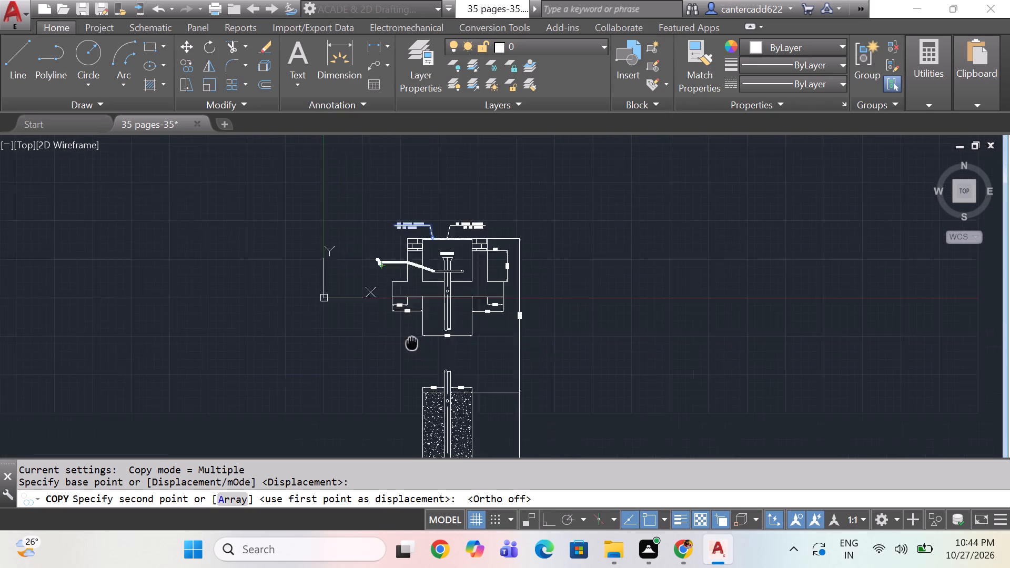
{"action": "middle_click_drag", "start_coordinate": [397, 321], "coordinate": [352, 256]}
{"action": "scroll", "coordinate": [357, 374], "scroll_direction": "up", "scroll_amount": 4}
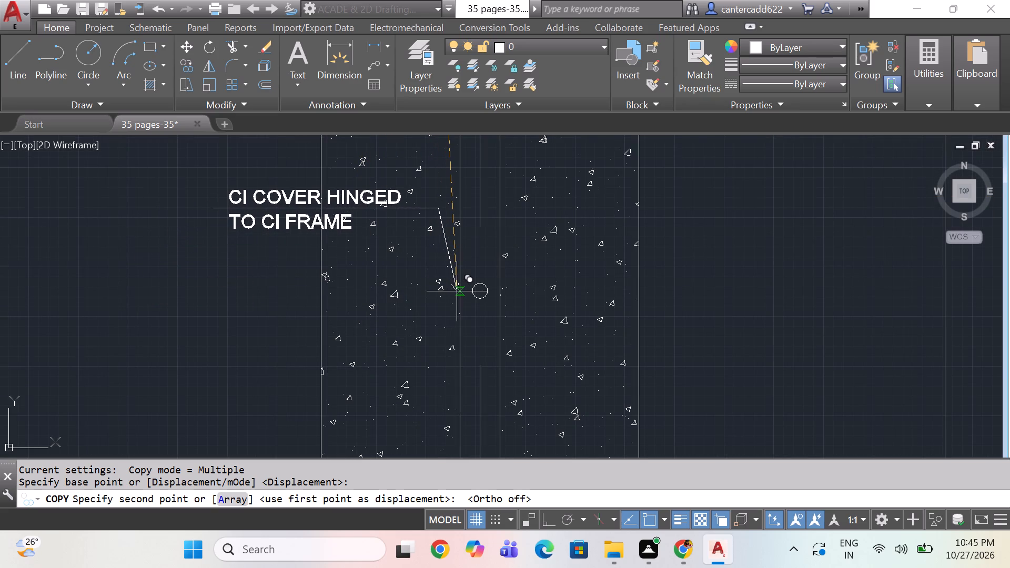
{"action": "left_click", "coordinate": [457, 291]}
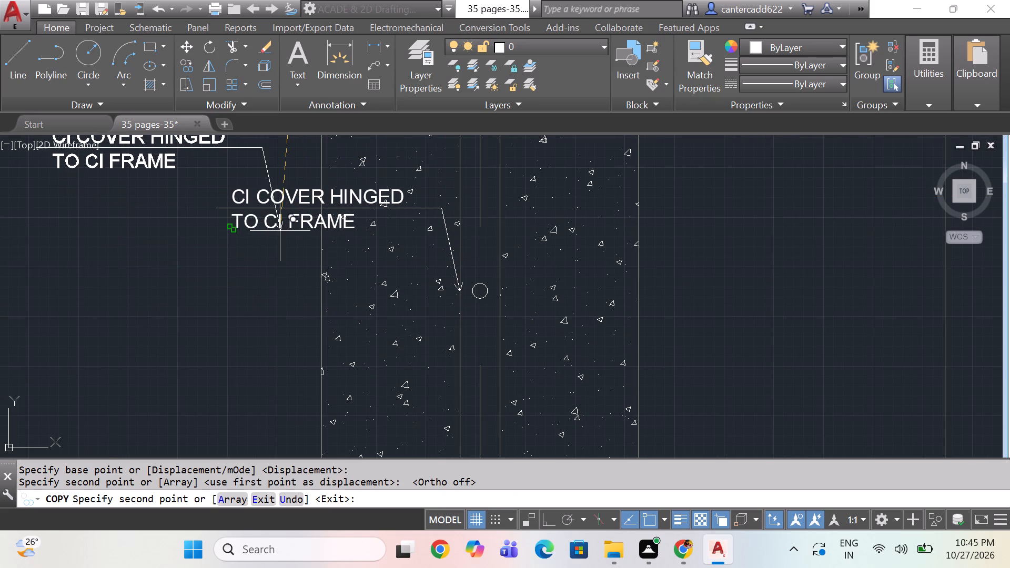
{"action": "key", "text": "Escape"}
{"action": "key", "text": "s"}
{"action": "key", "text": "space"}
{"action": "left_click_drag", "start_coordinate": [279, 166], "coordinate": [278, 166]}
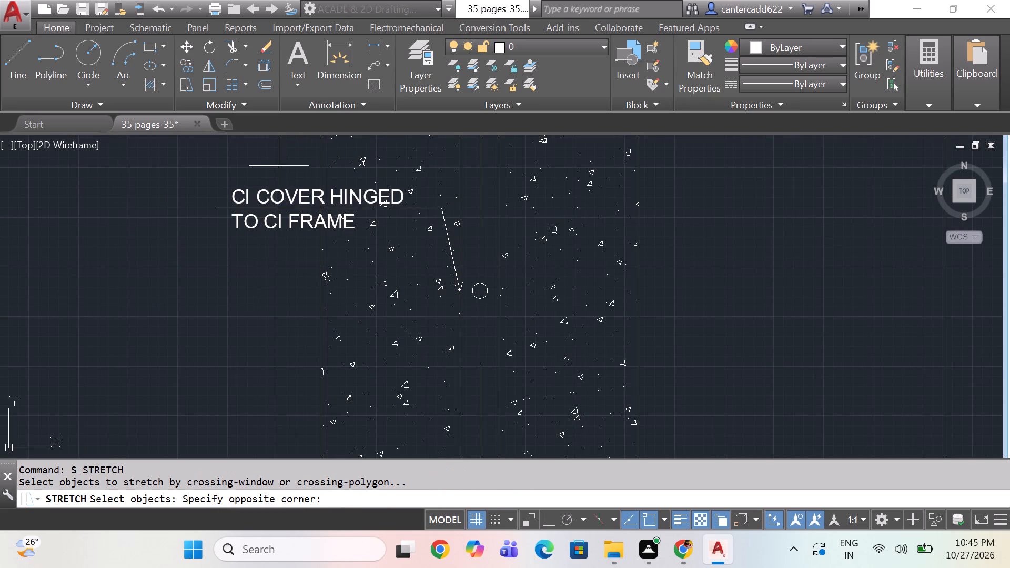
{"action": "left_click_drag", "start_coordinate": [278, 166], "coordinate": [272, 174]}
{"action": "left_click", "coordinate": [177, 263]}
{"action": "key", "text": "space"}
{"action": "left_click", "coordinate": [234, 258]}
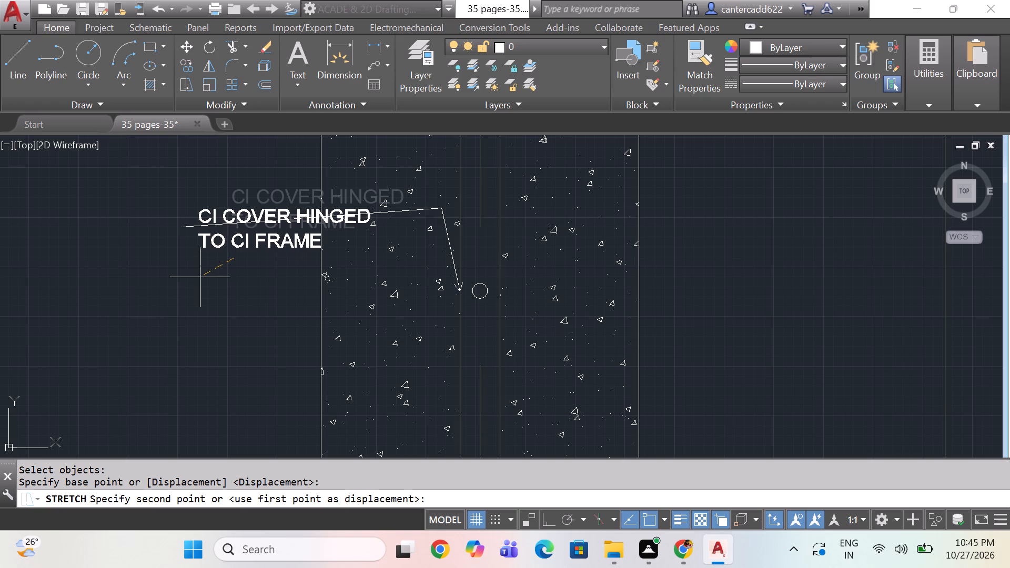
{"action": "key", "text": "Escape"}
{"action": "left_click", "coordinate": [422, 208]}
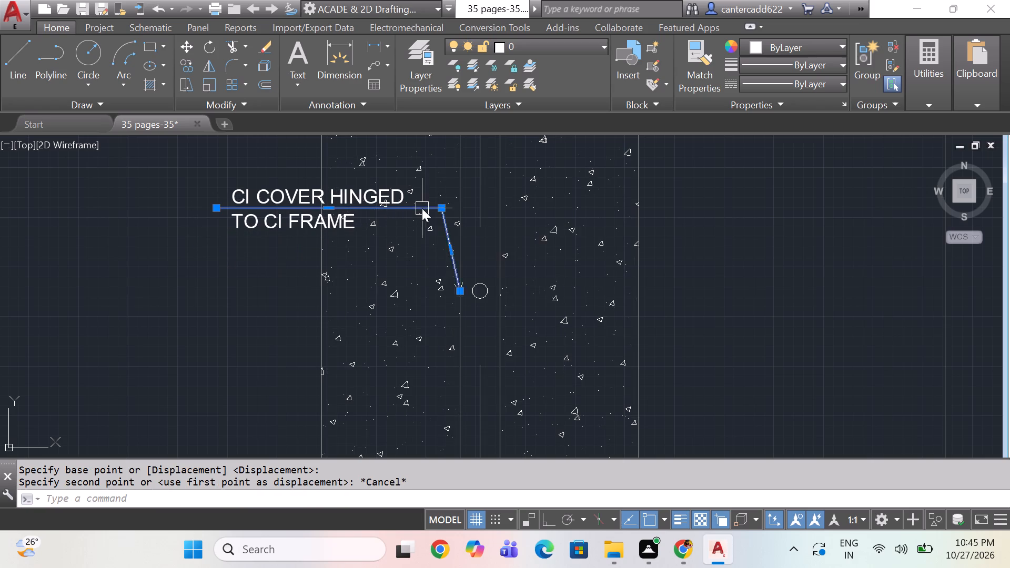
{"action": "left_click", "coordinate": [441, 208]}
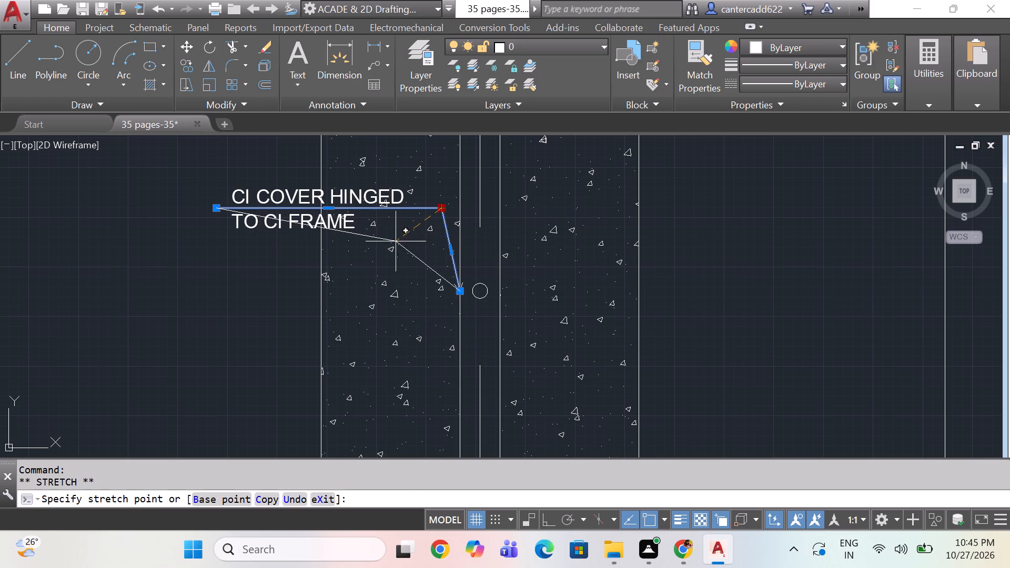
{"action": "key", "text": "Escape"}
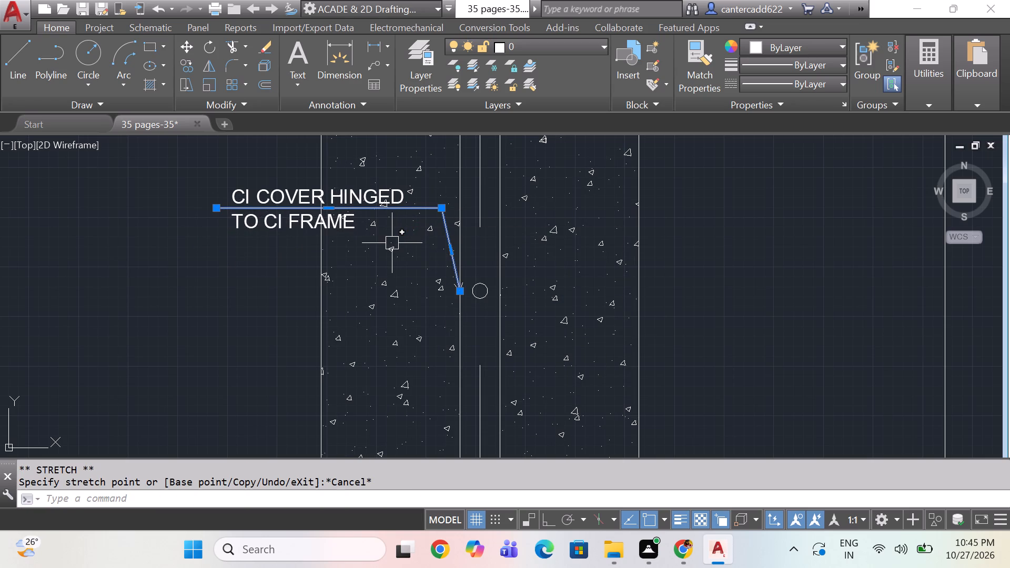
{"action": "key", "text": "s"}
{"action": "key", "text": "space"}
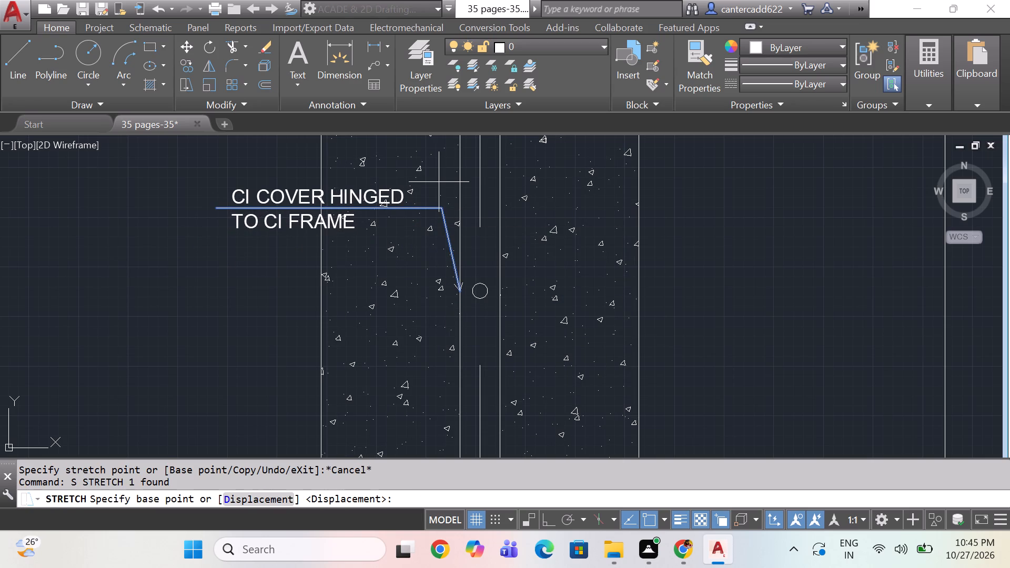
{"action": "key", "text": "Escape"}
Stretch the copied label and leader elbow down and to the left, keeping the arrow tip on the rod's edge.
{"action": "type", "text": "S"}
{"action": "key", "text": "space"}
{"action": "left_click", "coordinate": [448, 174]}
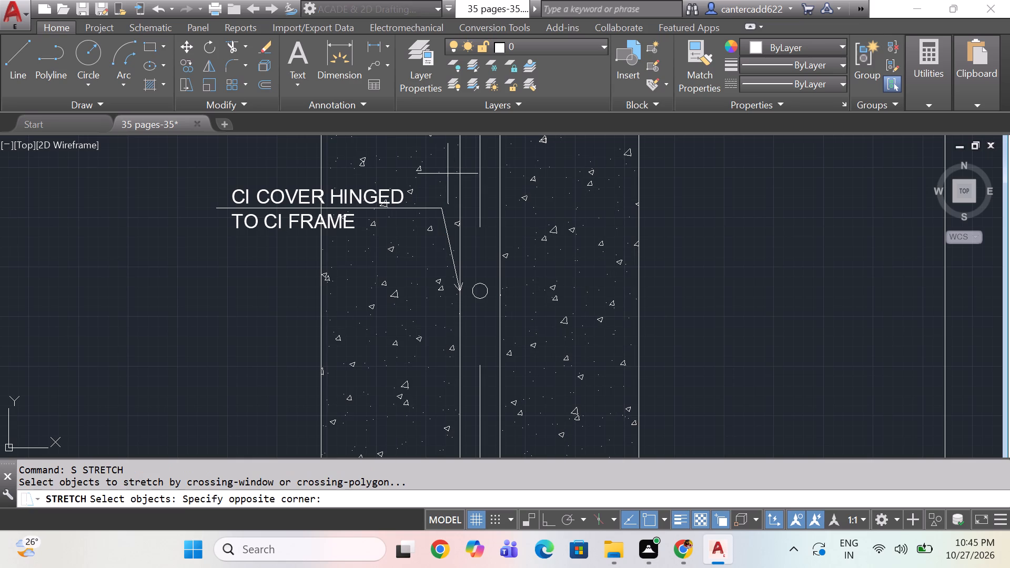
{"action": "left_click", "coordinate": [160, 240]}
{"action": "key", "text": "space"}
{"action": "left_click", "coordinate": [178, 232]}
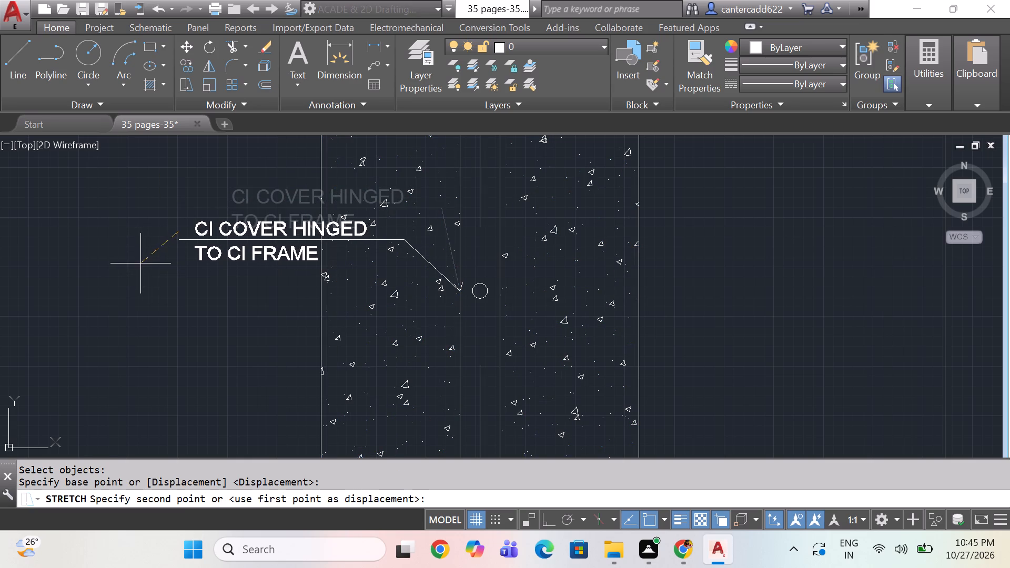
{"action": "left_click", "coordinate": [126, 255]}
Rotate the copied leader's arrowhead about its tip on the rod's edge to line up with the sloping leader line.
{"action": "scroll", "coordinate": [455, 291], "scroll_direction": "up", "scroll_amount": 2}
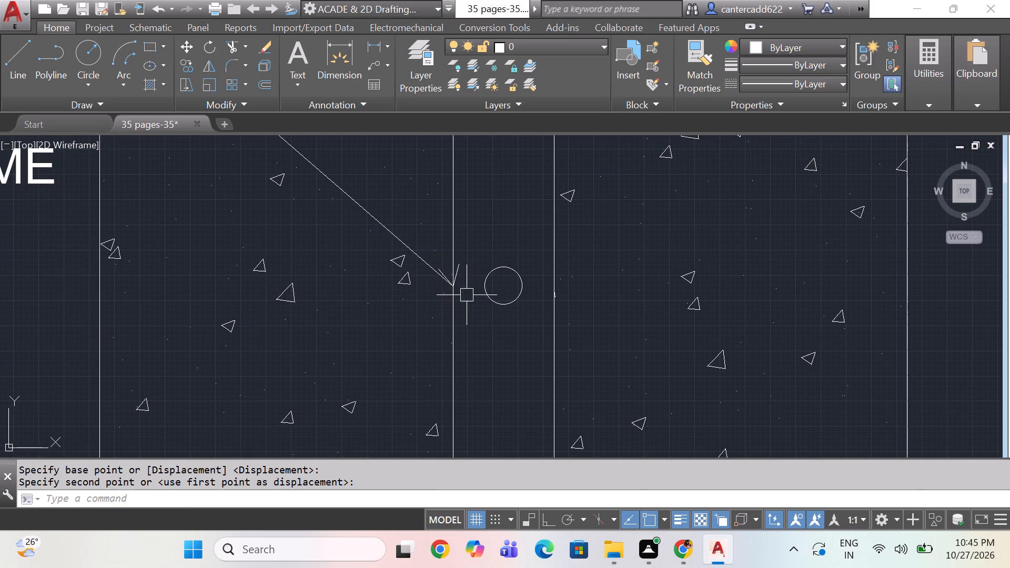
{"action": "left_click", "coordinate": [463, 269]}
{"action": "key", "text": "r"}
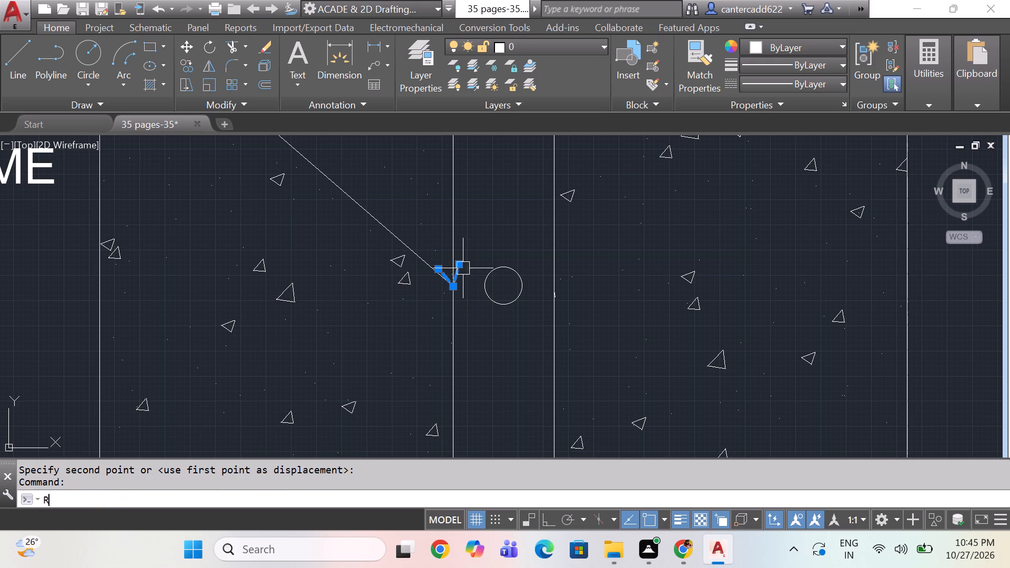
{"action": "key", "text": "o"}
{"action": "key", "text": "space"}
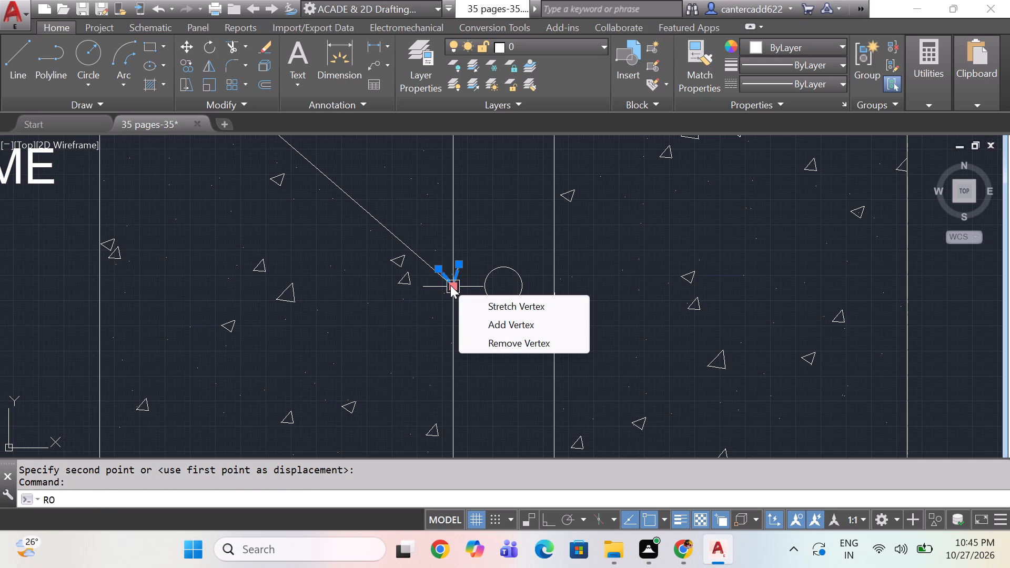
{"action": "key", "text": "space"}
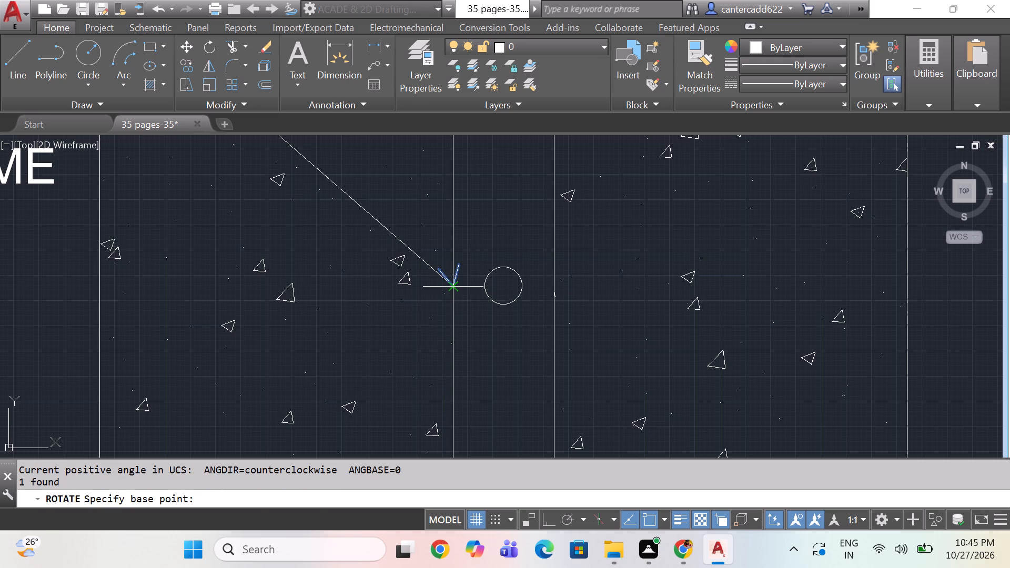
{"action": "left_click", "coordinate": [453, 286]}
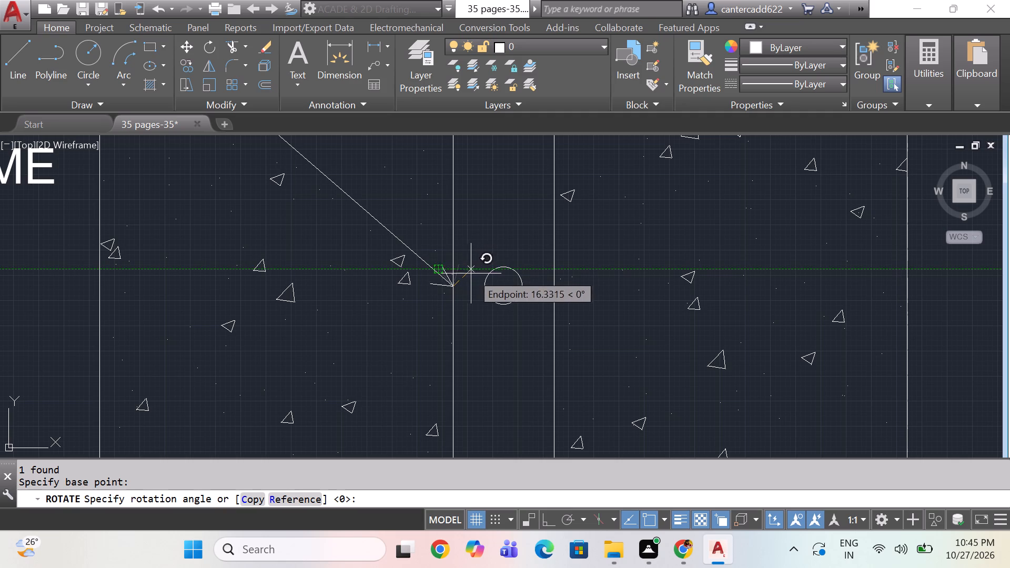
{"action": "scroll", "coordinate": [464, 287], "scroll_direction": "up", "scroll_amount": 2}
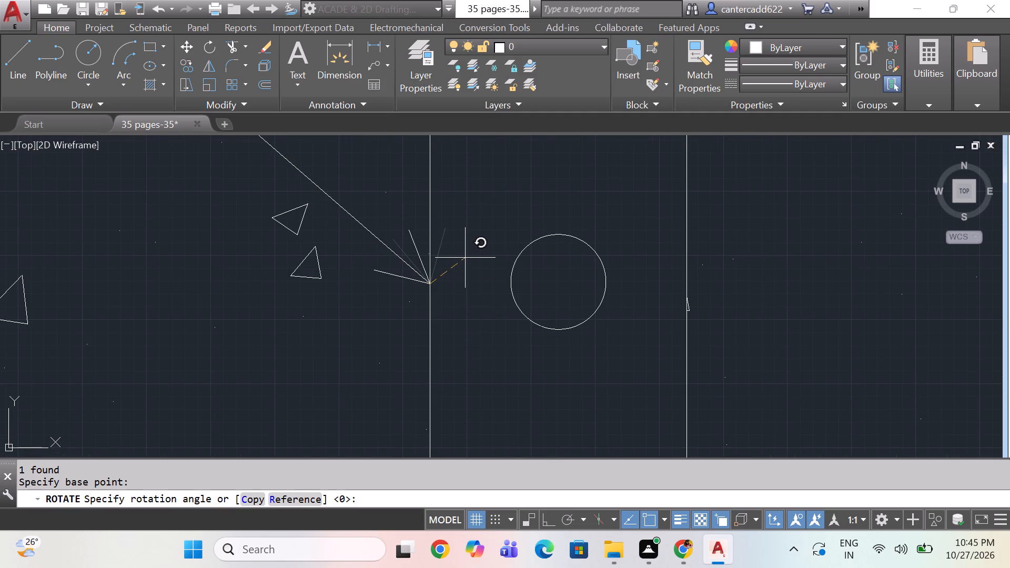
{"action": "left_click", "coordinate": [465, 258]}
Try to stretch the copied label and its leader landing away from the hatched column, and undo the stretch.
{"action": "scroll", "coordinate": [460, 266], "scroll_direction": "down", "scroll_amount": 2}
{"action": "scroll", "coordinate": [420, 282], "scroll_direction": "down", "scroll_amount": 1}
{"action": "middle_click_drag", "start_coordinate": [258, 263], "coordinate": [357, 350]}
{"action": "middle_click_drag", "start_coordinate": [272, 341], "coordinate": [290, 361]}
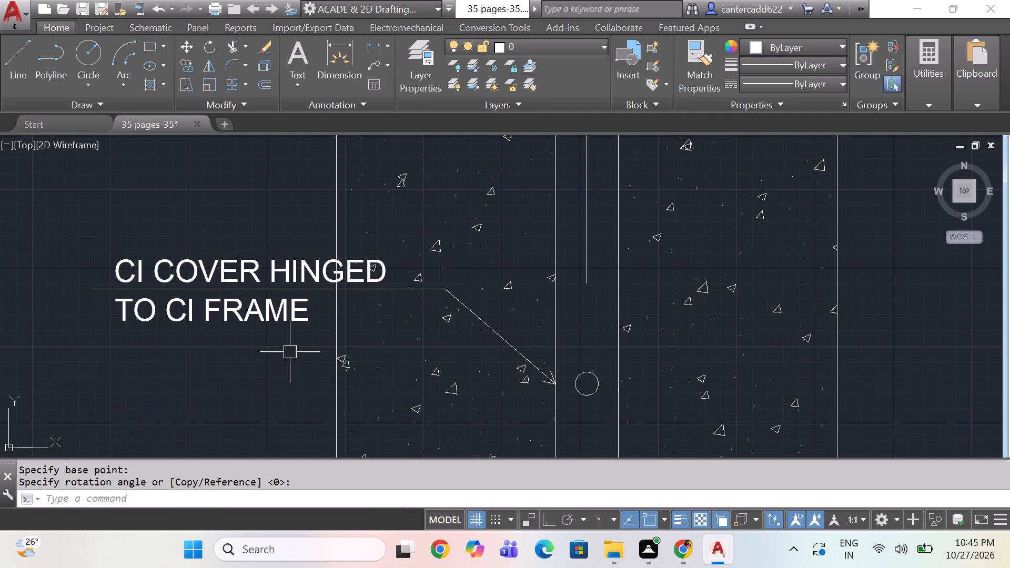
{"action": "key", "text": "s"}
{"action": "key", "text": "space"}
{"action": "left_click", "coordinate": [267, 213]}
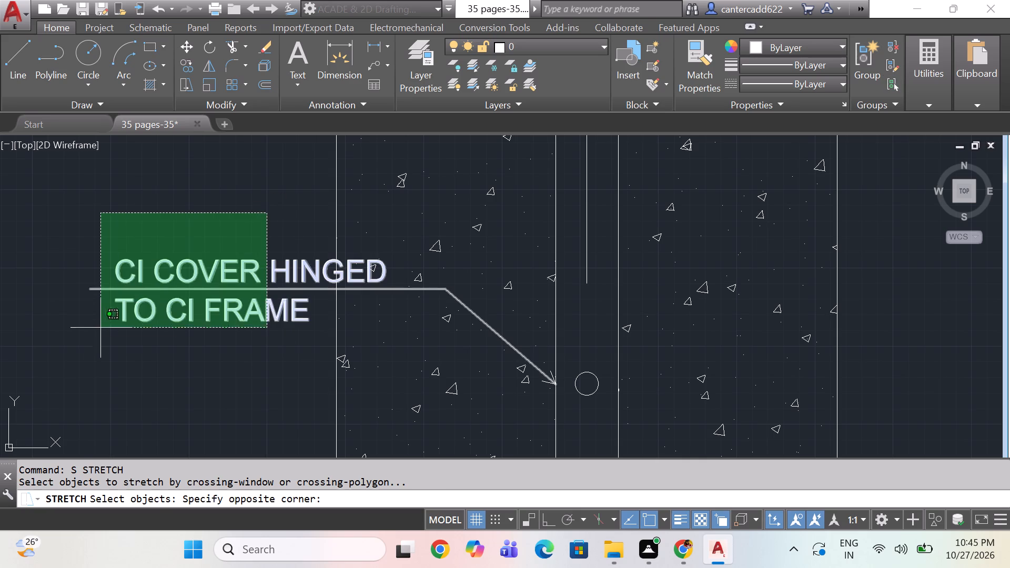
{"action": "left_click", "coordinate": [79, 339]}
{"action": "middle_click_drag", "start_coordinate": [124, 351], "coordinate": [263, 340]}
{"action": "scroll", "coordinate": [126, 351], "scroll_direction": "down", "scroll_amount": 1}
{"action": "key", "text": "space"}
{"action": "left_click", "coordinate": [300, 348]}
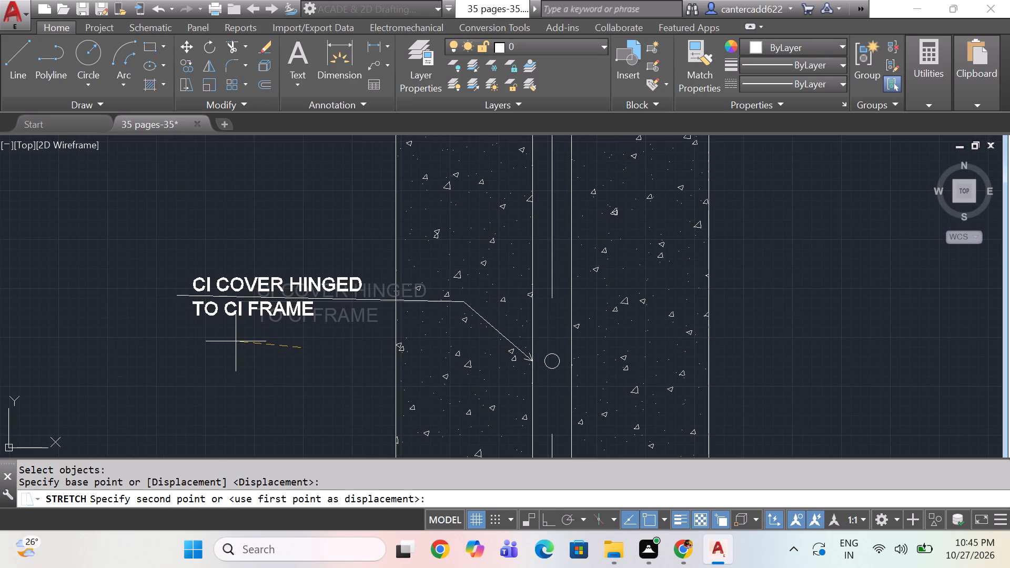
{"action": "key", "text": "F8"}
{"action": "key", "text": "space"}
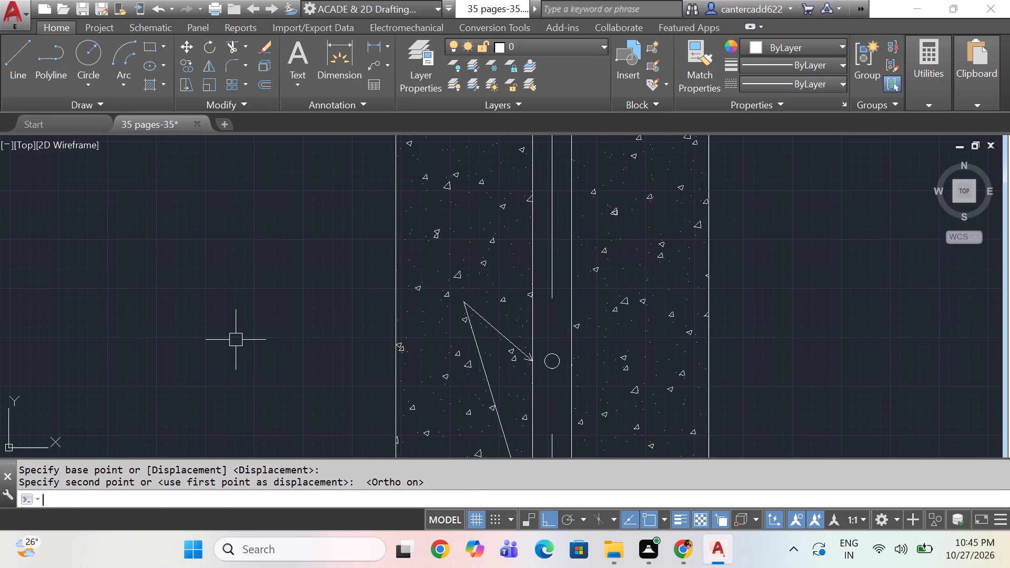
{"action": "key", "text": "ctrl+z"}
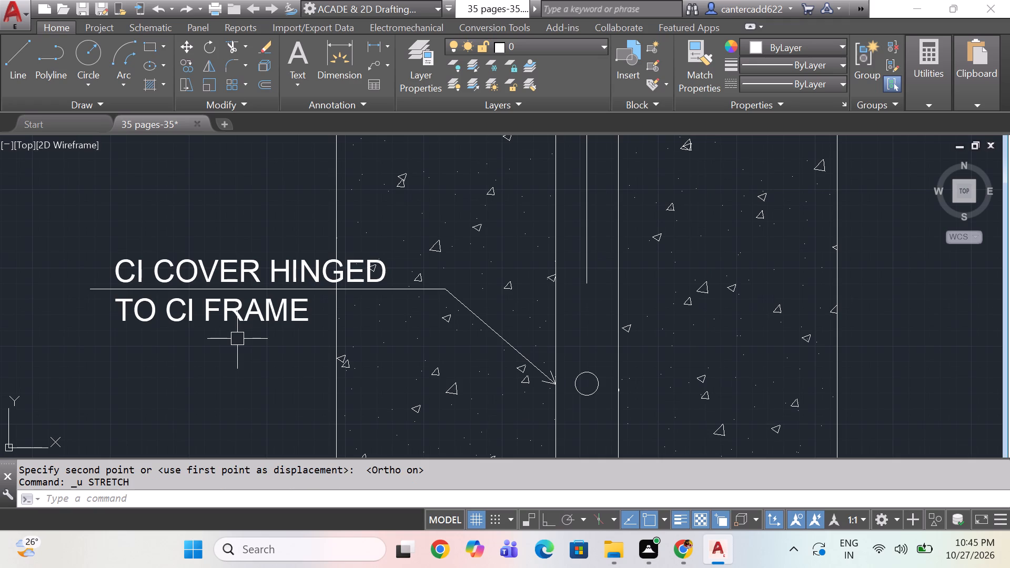
Stretch the copied label and its leader landing horizontally leftward until the text is clear of the hatched column.
{"action": "scroll", "coordinate": [232, 327], "scroll_direction": "down", "scroll_amount": 2}
{"action": "key", "text": "s"}
{"action": "key", "text": "space"}
{"action": "left_click_drag", "start_coordinate": [231, 255], "coordinate": [223, 259]}
{"action": "left_click", "coordinate": [140, 359]}
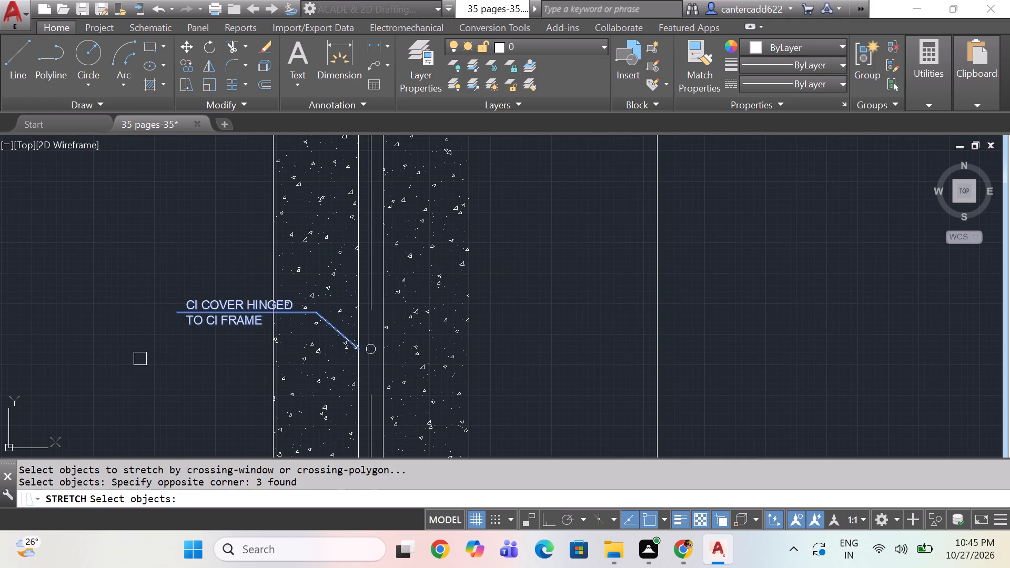
{"action": "key", "text": "space"}
{"action": "left_click", "coordinate": [213, 365]}
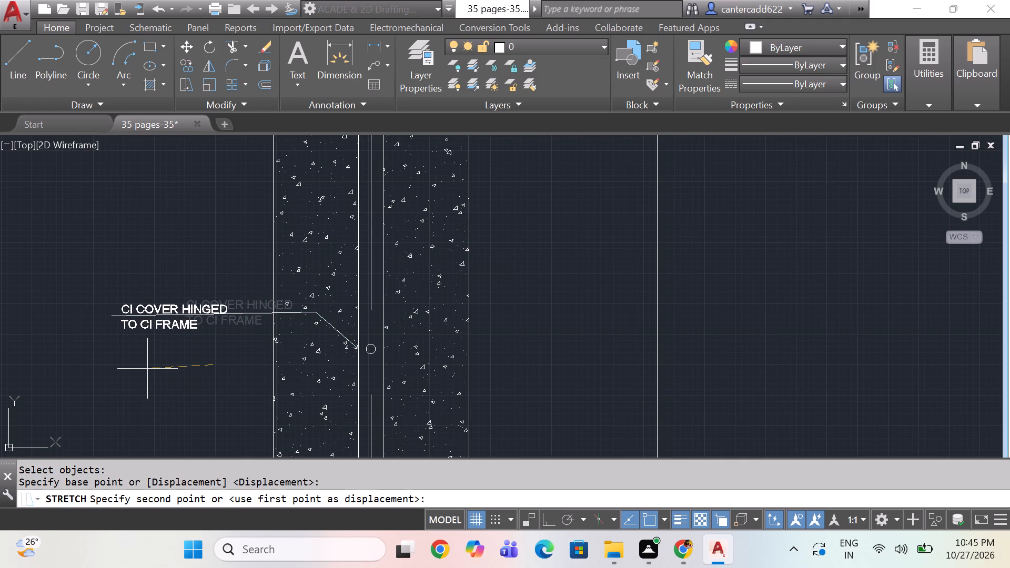
{"action": "key", "text": "F8"}
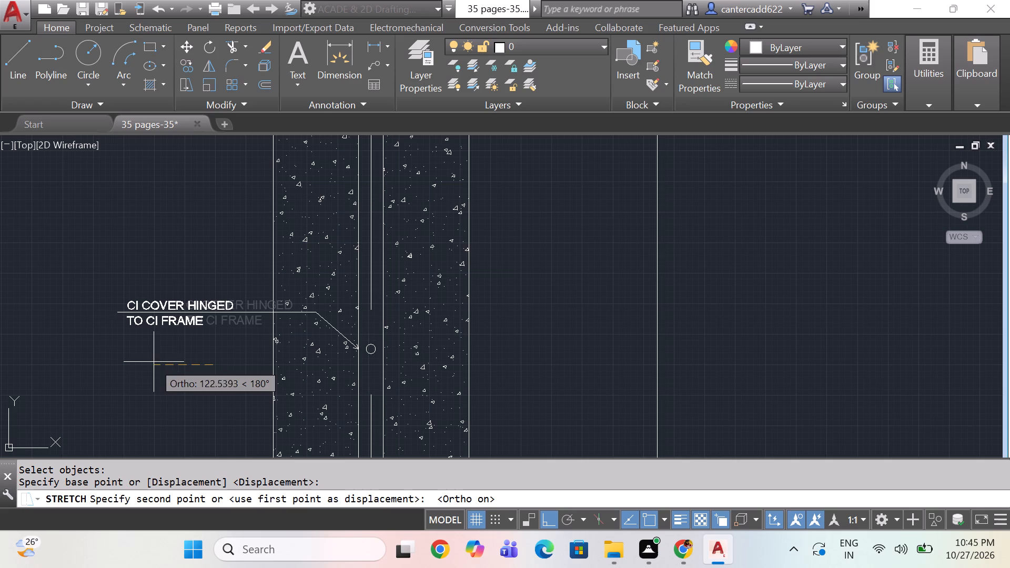
{"action": "left_click", "coordinate": [165, 360]}
Replace the copied label's upper line, CI COVER HINGED, with CI PIPE.
{"action": "double_click", "coordinate": [194, 307]}
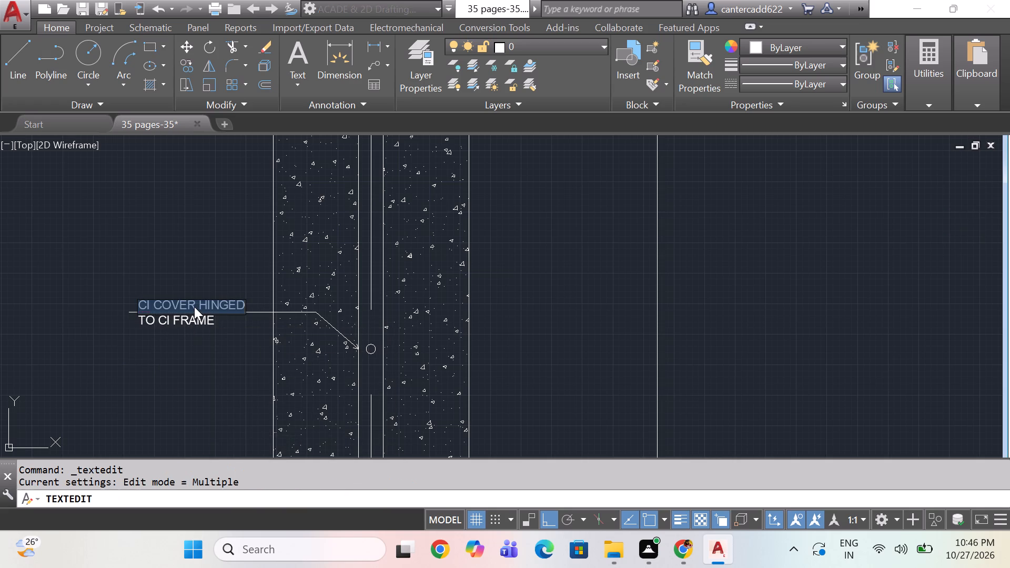
{"action": "type", "text": "PIPE"}
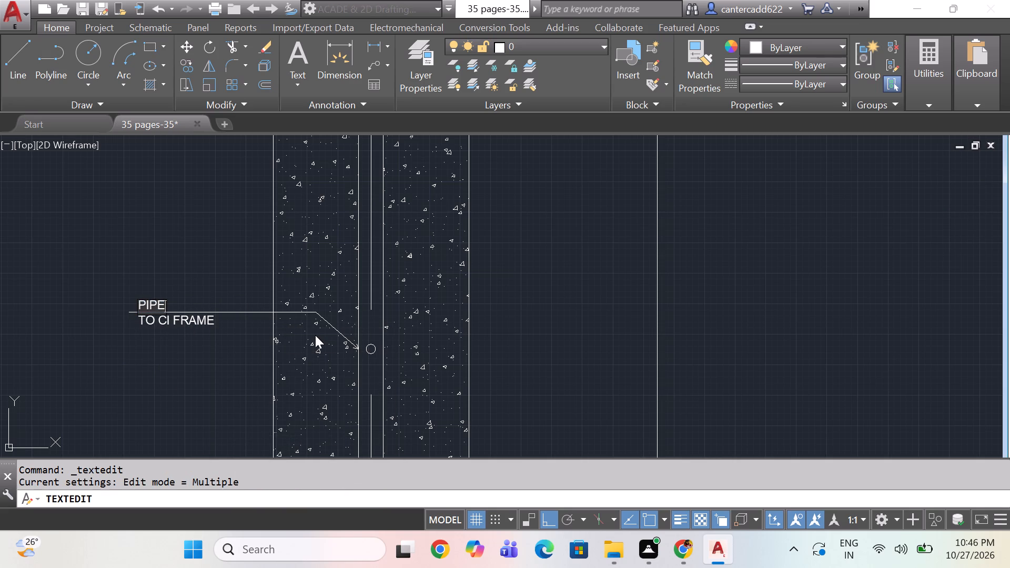
{"action": "key", "text": "BackSpace"}
{"action": "key", "text": "BackSpace"}
{"action": "key", "text": "BackSpace"}
{"action": "key", "text": "BackSpace"}
{"action": "type", "text": "CI PIPE"}
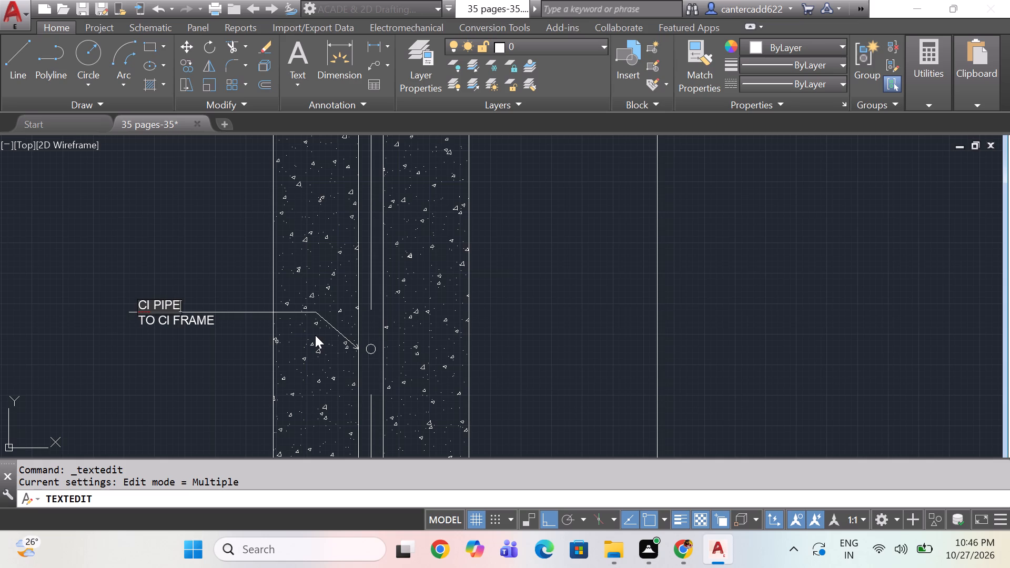
{"action": "key", "text": "space"}
{"action": "left_click", "coordinate": [191, 338]}
Replace the copied label's lower line, TO CI FRAME, with (13mm THICK).
{"action": "left_click", "coordinate": [200, 328]}
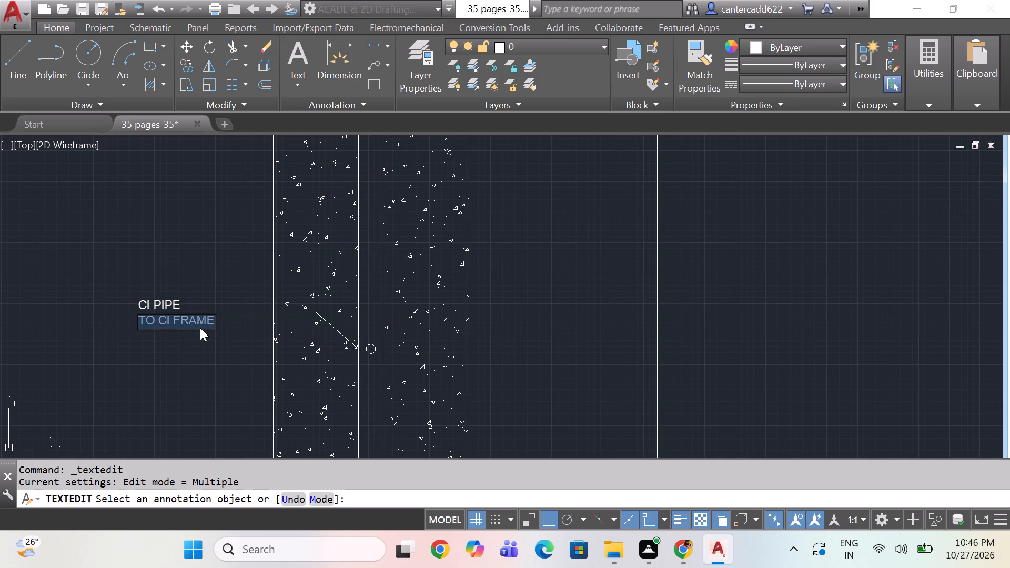
{"action": "type", "text": "(13"}
{"action": "type", "text": "mm"}
{"action": "key", "text": "space"}
{"action": "type", "text": "THICK"}
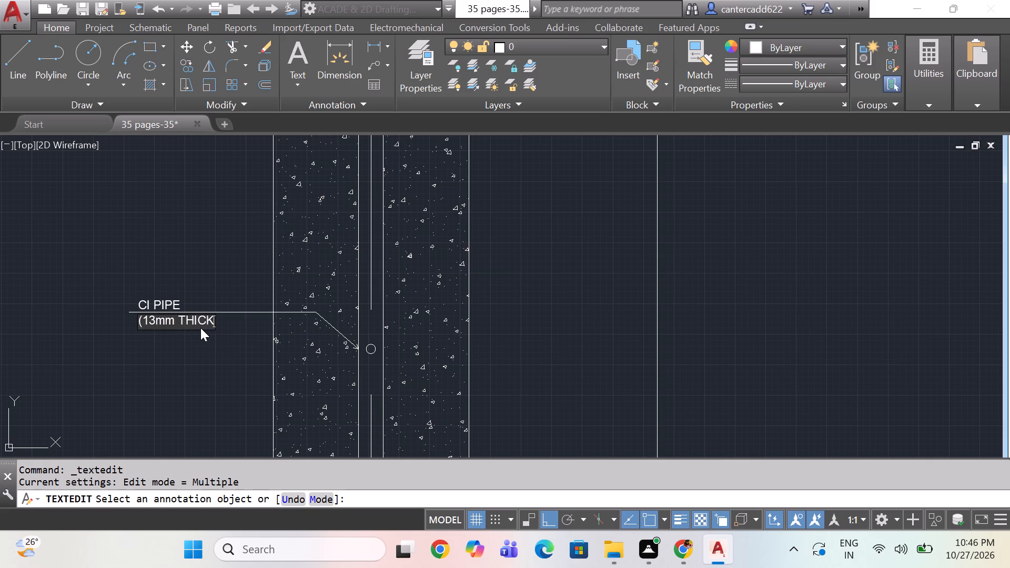
{"action": "key", "text": "shift+parenleft"}
{"action": "key", "text": "BackSpace"}
{"action": "key", "text": "shift+parenright"}
{"action": "left_click", "coordinate": [210, 247]}
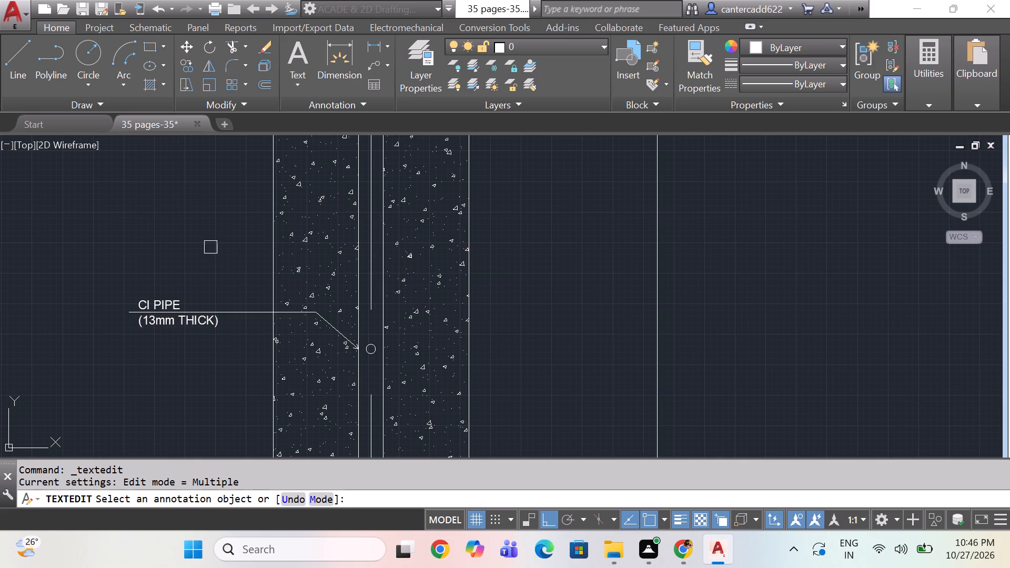
{"action": "key", "text": "space"}
Copy the CI PIPE wording, delete its single-line text, and paste the wording as multiline text above the leader landing.
{"action": "double_click", "coordinate": [175, 303]}
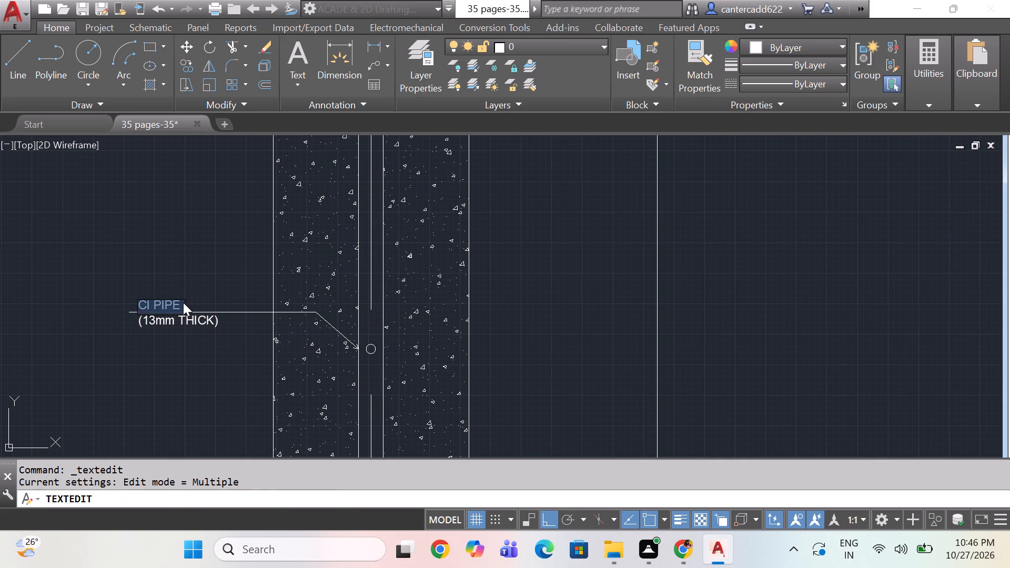
{"action": "left_click", "coordinate": [184, 302]}
{"action": "left_click_drag", "start_coordinate": [184, 303], "coordinate": [132, 311]}
{"action": "key", "text": "ctrl+c"}
{"action": "left_click", "coordinate": [169, 278]}
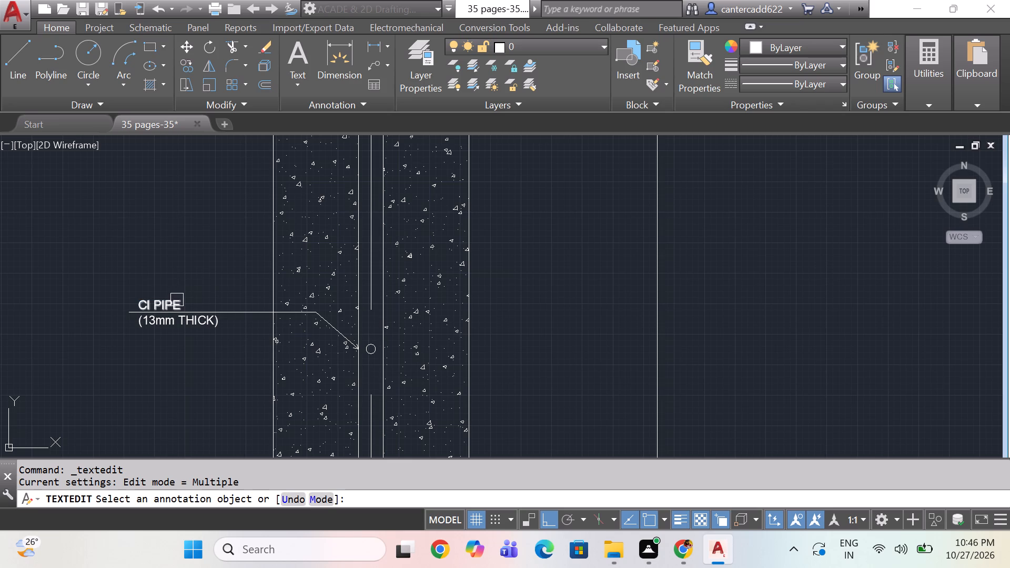
{"action": "key", "text": "Escape"}
{"action": "left_click", "coordinate": [177, 299]}
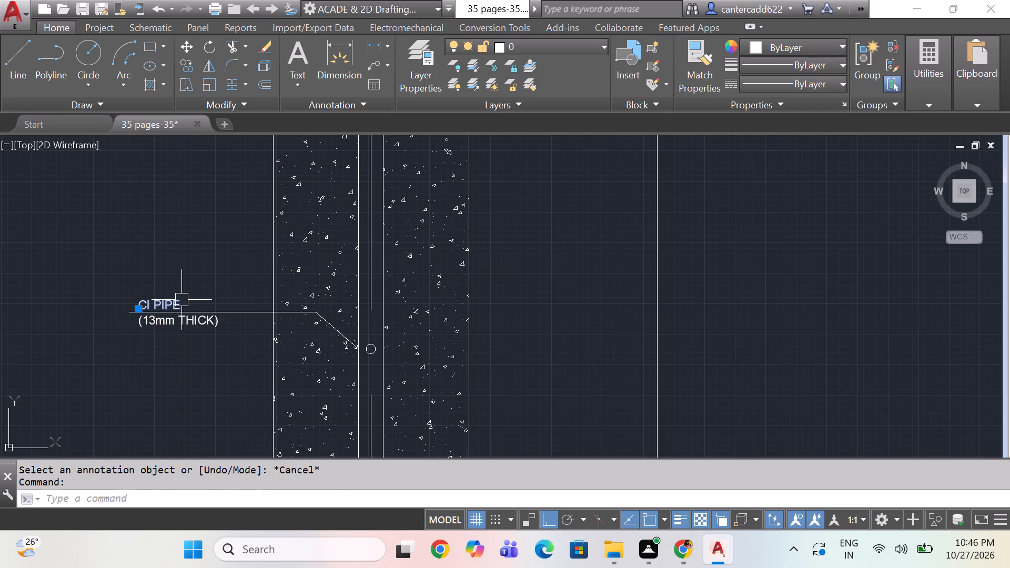
{"action": "key", "text": "Delete"}
{"action": "key", "text": "ctrl+v"}
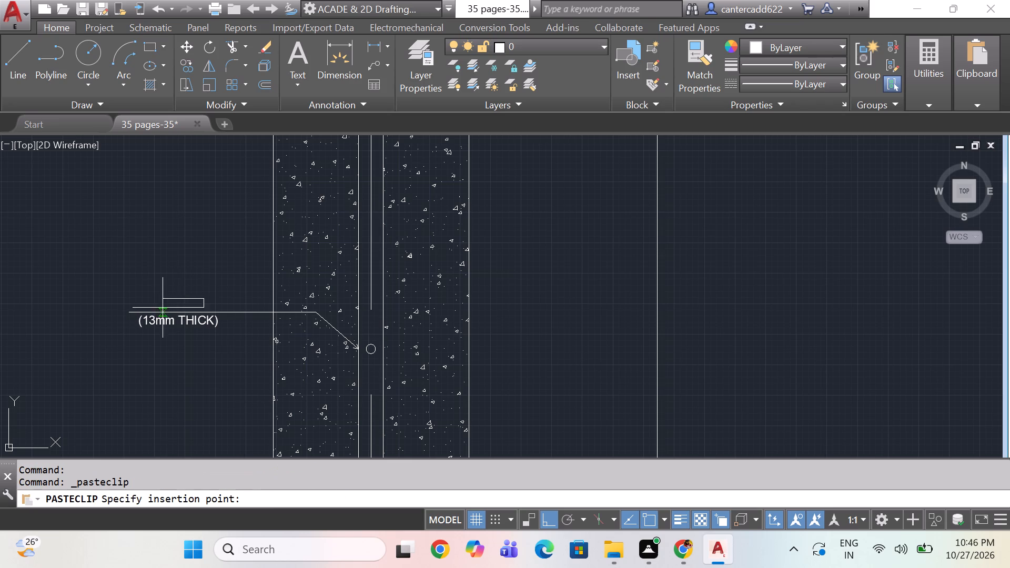
{"action": "scroll", "coordinate": [134, 310], "scroll_direction": "up", "scroll_amount": 3}
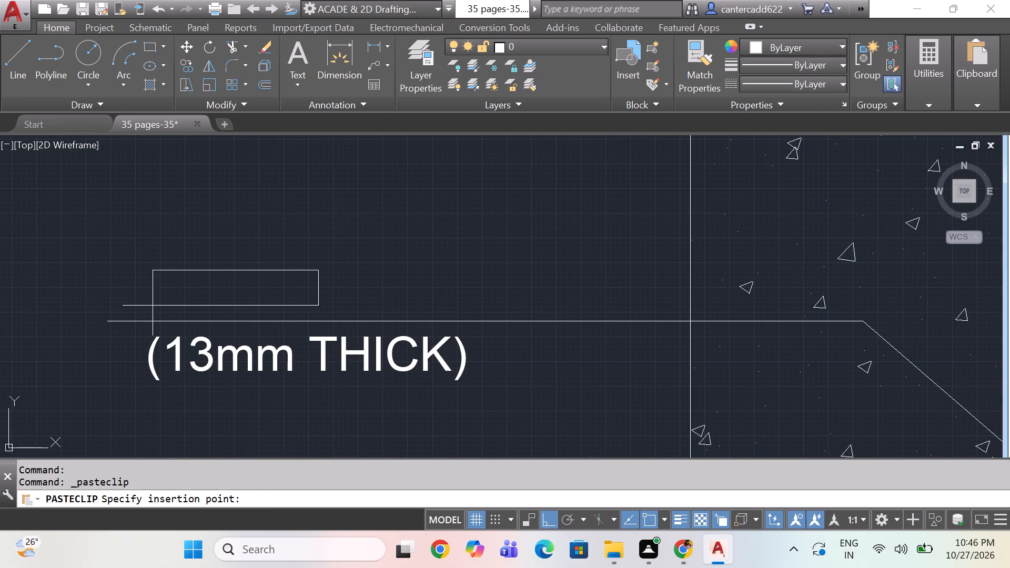
{"action": "left_click", "coordinate": [160, 307]}
Place the pasted multiline text, widen it, extend its wording to CI PIPE Ø100(ID), and save the drawing.
{"action": "double_click", "coordinate": [309, 291]}
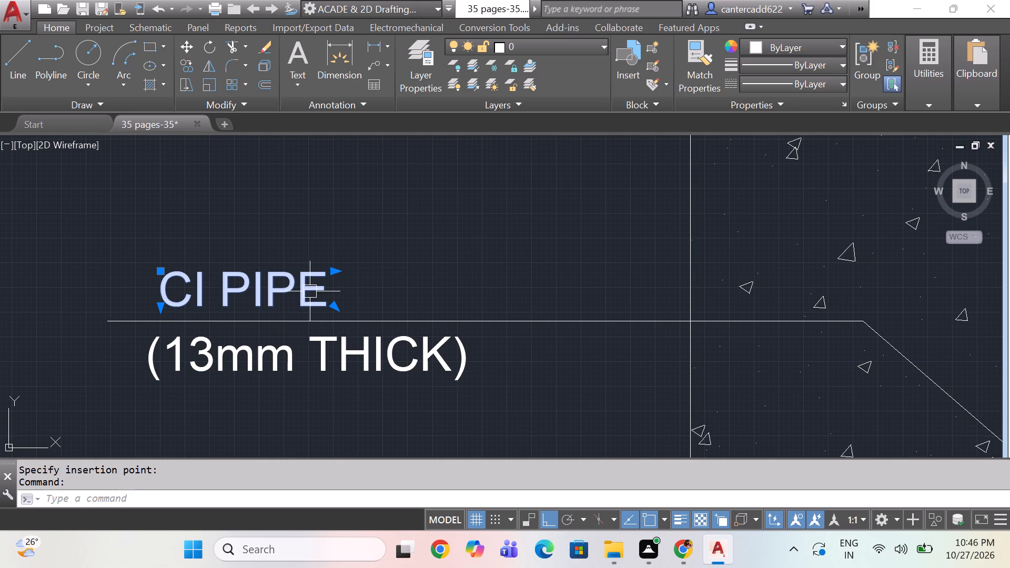
{"action": "left_click", "coordinate": [331, 292]}
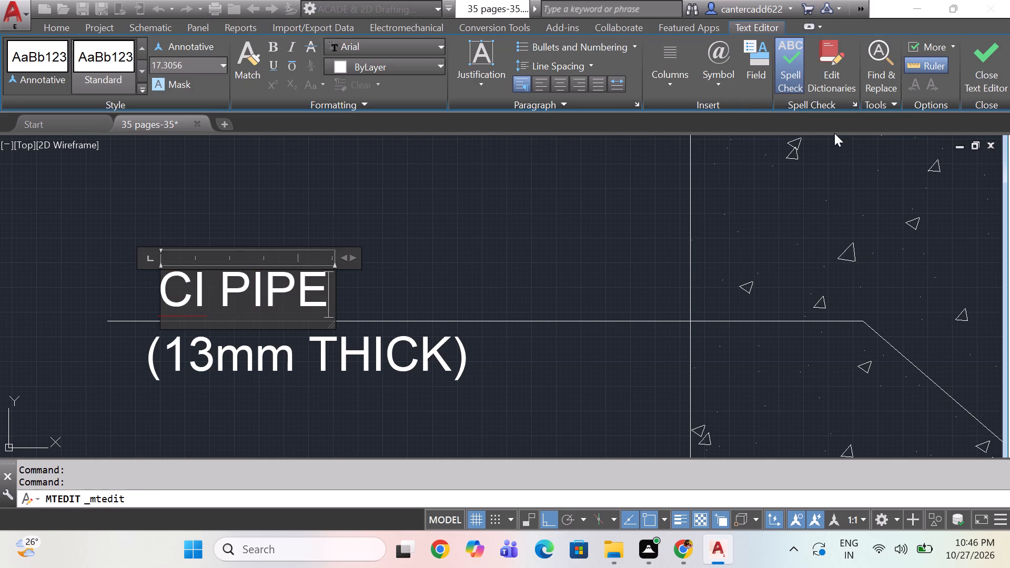
{"action": "left_click", "coordinate": [724, 84]}
{"action": "left_click", "coordinate": [760, 150]}
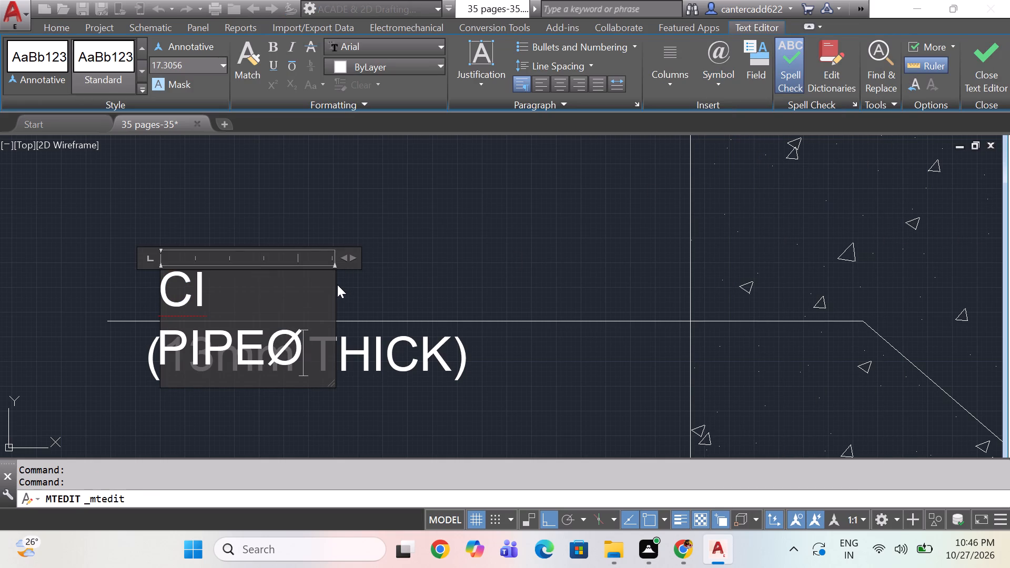
{"action": "left_click_drag", "start_coordinate": [335, 279], "coordinate": [598, 261]}
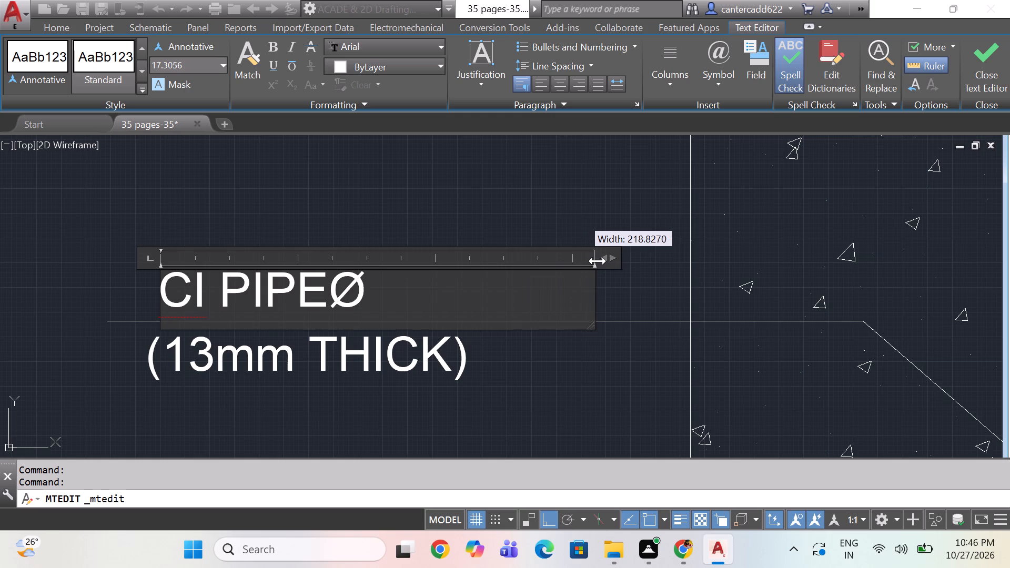
{"action": "left_click_drag", "start_coordinate": [598, 261], "coordinate": [563, 263]}
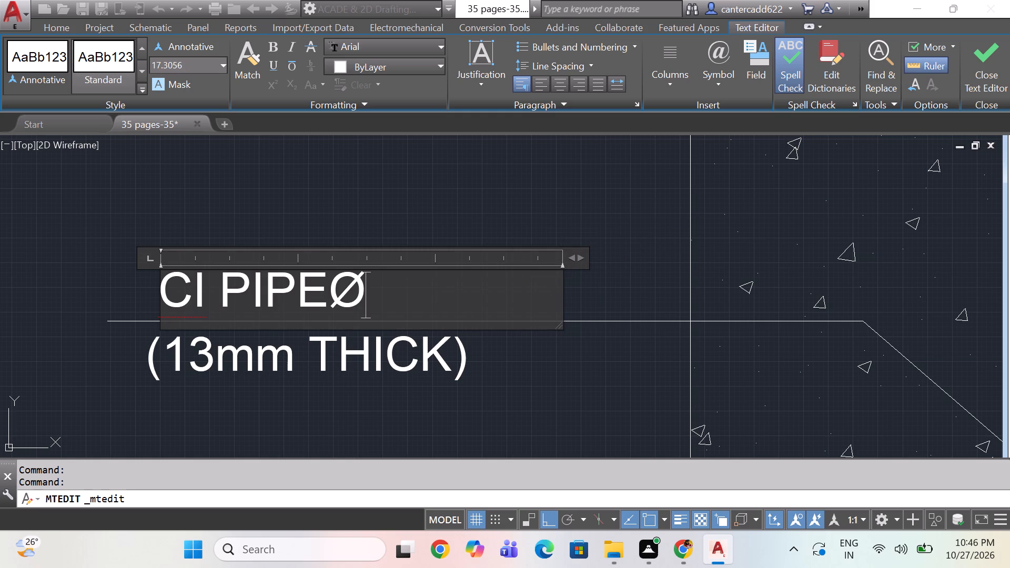
{"action": "left_click", "coordinate": [335, 299]}
{"action": "key", "text": "space"}
{"action": "left_click", "coordinate": [391, 302]}
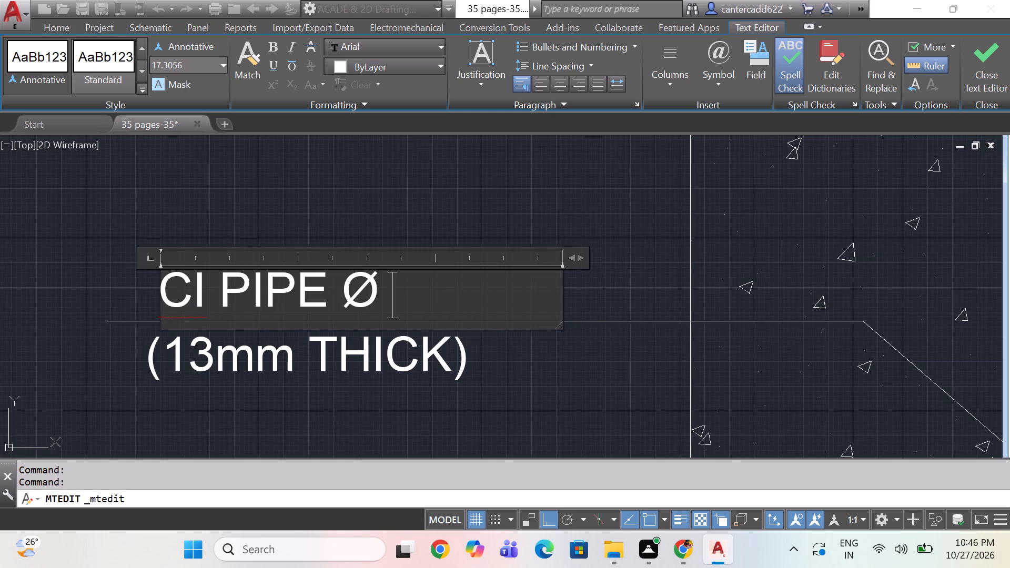
{"action": "left_click", "coordinate": [385, 296]}
{"action": "type", "text": "100"}
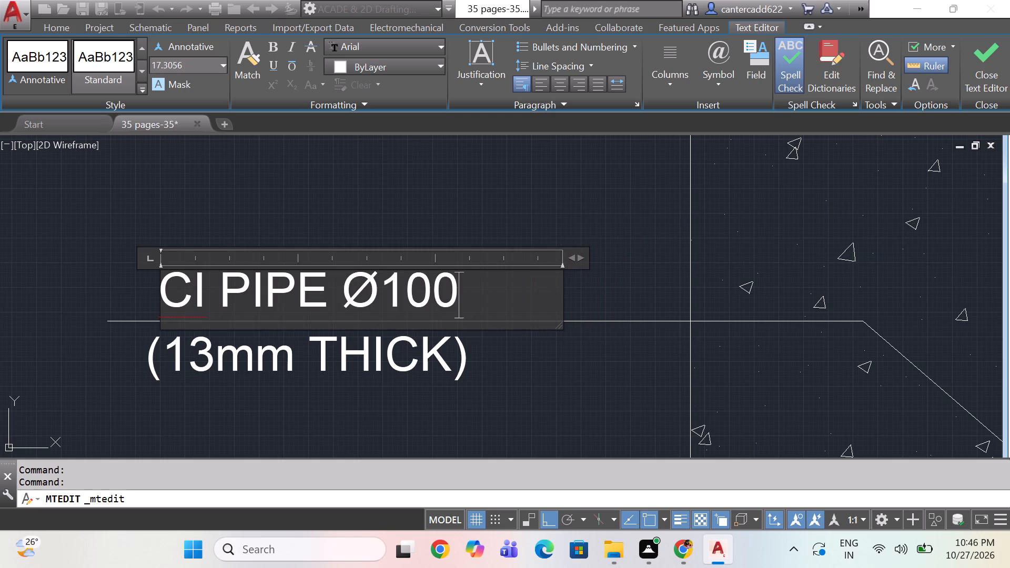
{"action": "type", "text": "(ID"}
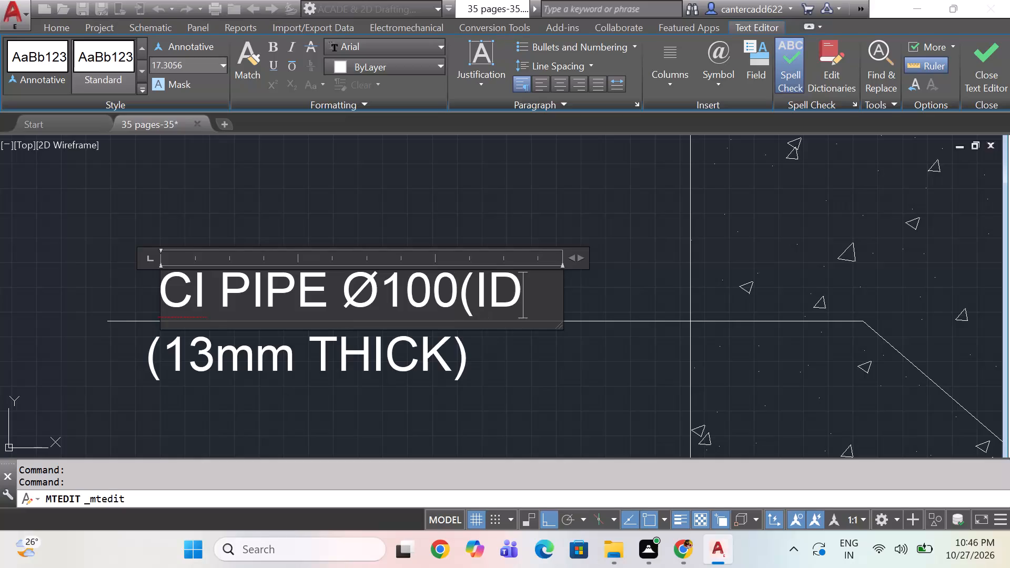
{"action": "key", "text": "shift+parenright"}
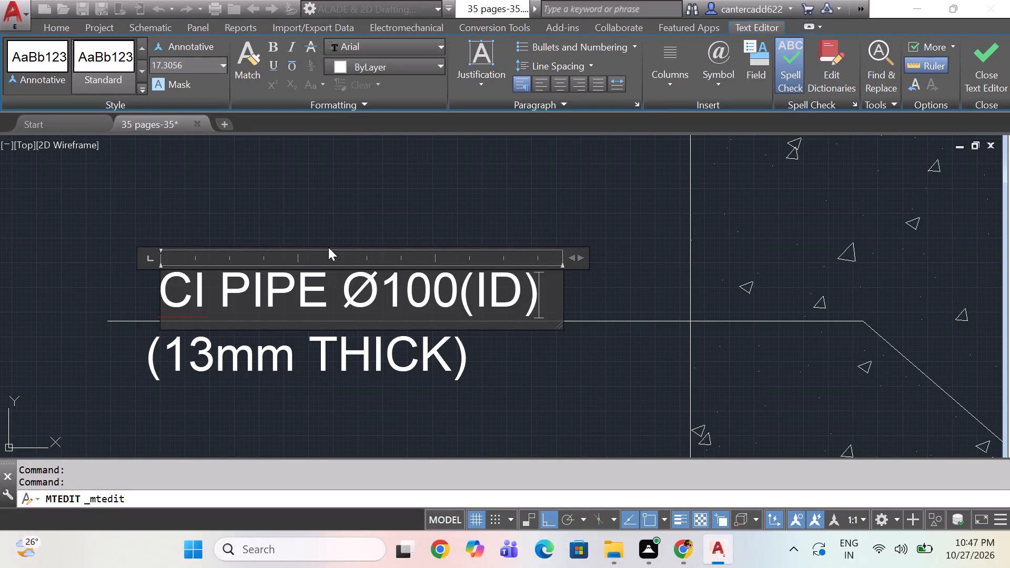
{"action": "left_click", "coordinate": [333, 162]}
{"action": "key", "text": "Escape"}
{"action": "key", "text": "ctrl+s"}
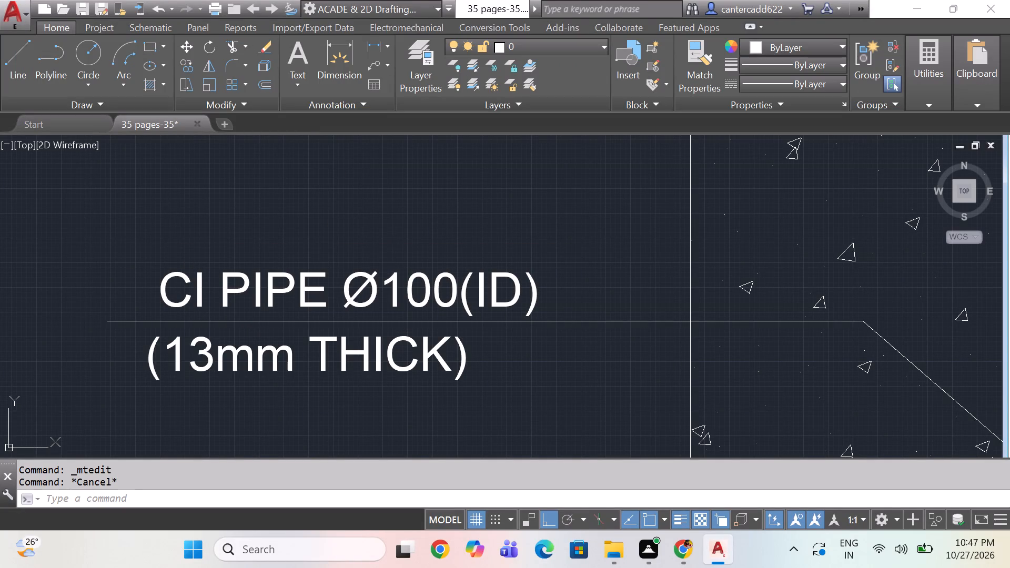
Move the CI PIPE label and its leader straight down along the pipe edge to beside the lower hatched column's upper hole.
{"action": "scroll", "coordinate": [449, 351], "scroll_direction": "down", "scroll_amount": 5}
{"action": "middle_click_drag", "start_coordinate": [454, 357], "coordinate": [379, 293]}
{"action": "scroll", "coordinate": [377, 307], "scroll_direction": "up", "scroll_amount": 2}
{"action": "middle_click_drag", "start_coordinate": [408, 332], "coordinate": [391, 271]}
{"action": "scroll", "coordinate": [389, 269], "scroll_direction": "down", "scroll_amount": 2}
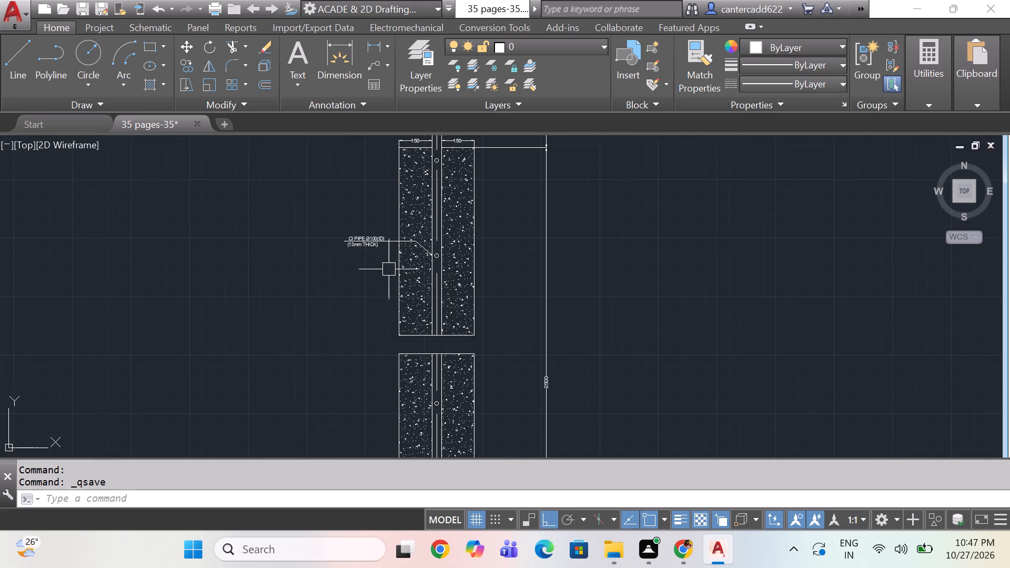
{"action": "scroll", "coordinate": [380, 237], "scroll_direction": "up", "scroll_amount": 1}
{"action": "left_click_drag", "start_coordinate": [386, 205], "coordinate": [369, 213]}
{"action": "left_click", "coordinate": [259, 292]}
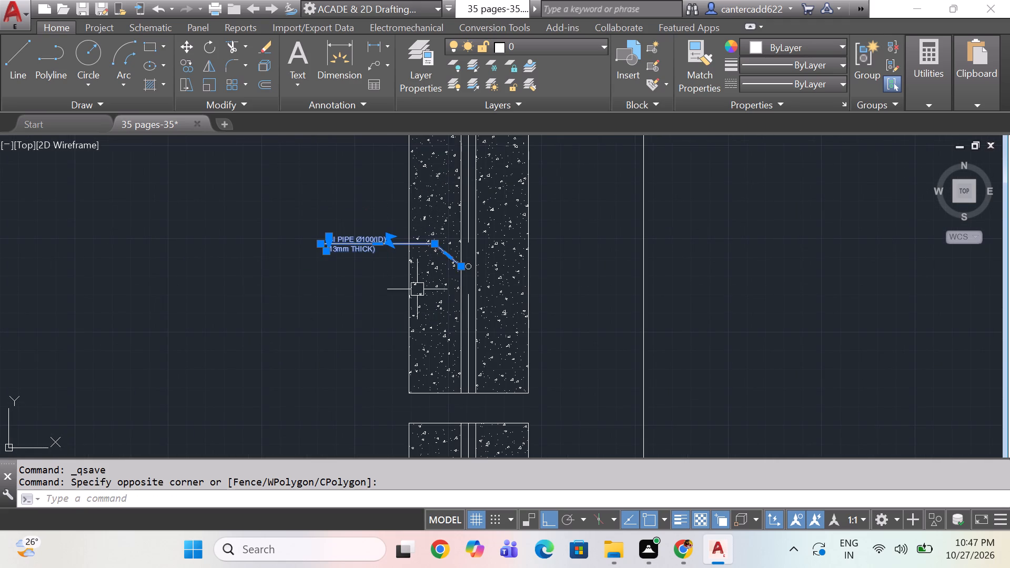
{"action": "scroll", "coordinate": [456, 265], "scroll_direction": "up", "scroll_amount": 6}
{"action": "left_click", "coordinate": [485, 316]}
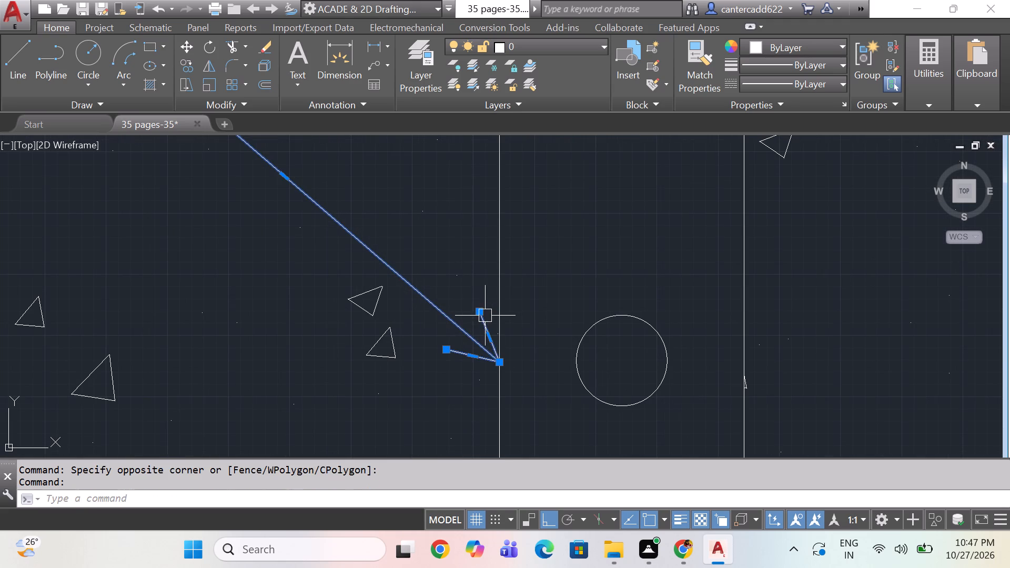
{"action": "scroll", "coordinate": [472, 324], "scroll_direction": "down", "scroll_amount": 3}
{"action": "key", "text": "m"}
{"action": "key", "text": "space"}
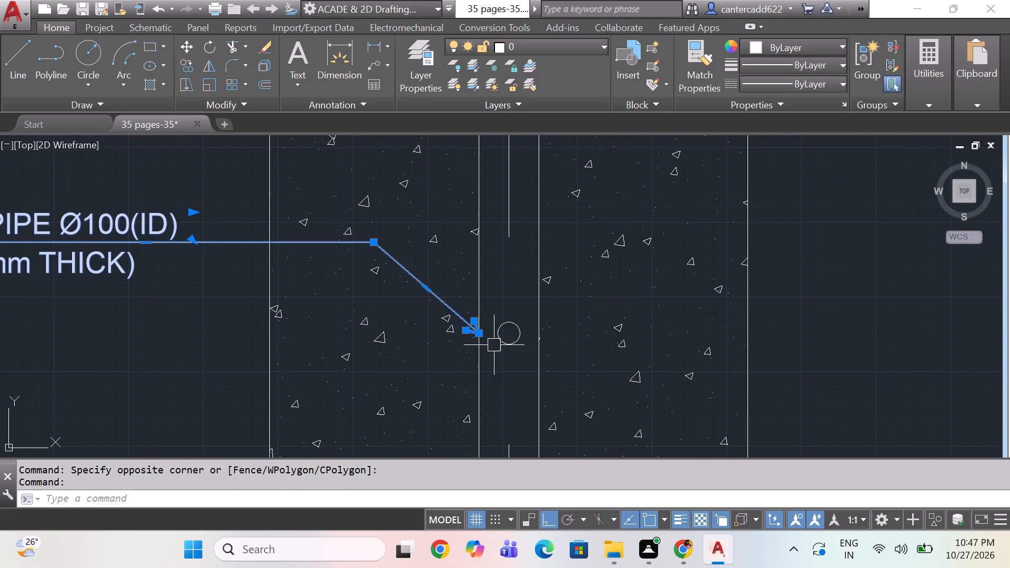
{"action": "type", "text": "M"}
{"action": "key", "text": "space"}
{"action": "left_click", "coordinate": [479, 332]}
{"action": "scroll", "coordinate": [480, 338], "scroll_direction": "down", "scroll_amount": 5}
{"action": "middle_click_drag", "start_coordinate": [467, 399], "coordinate": [431, 220]}
{"action": "scroll", "coordinate": [431, 285], "scroll_direction": "up", "scroll_amount": 2}
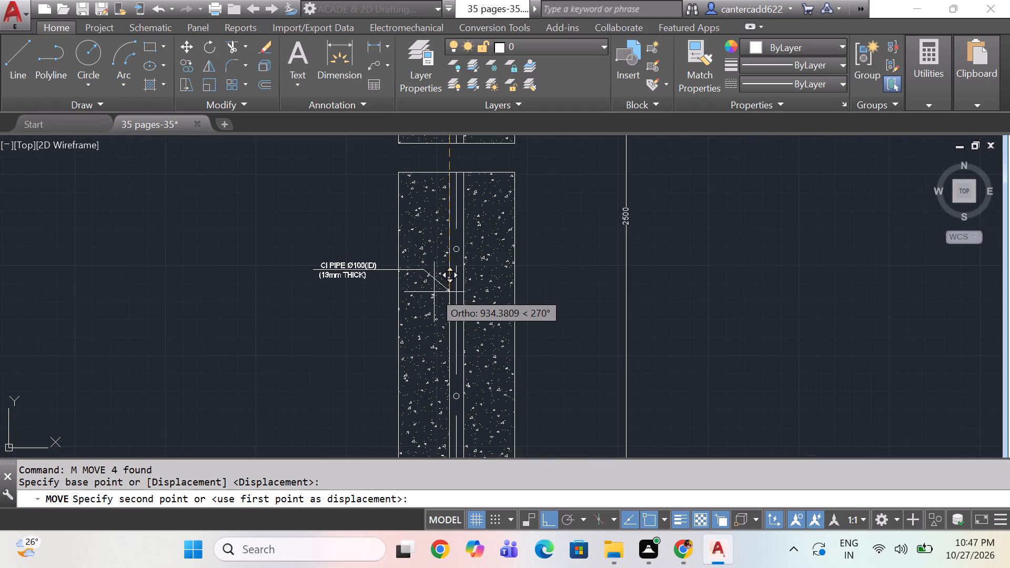
{"action": "scroll", "coordinate": [435, 258], "scroll_direction": "up", "scroll_amount": 3}
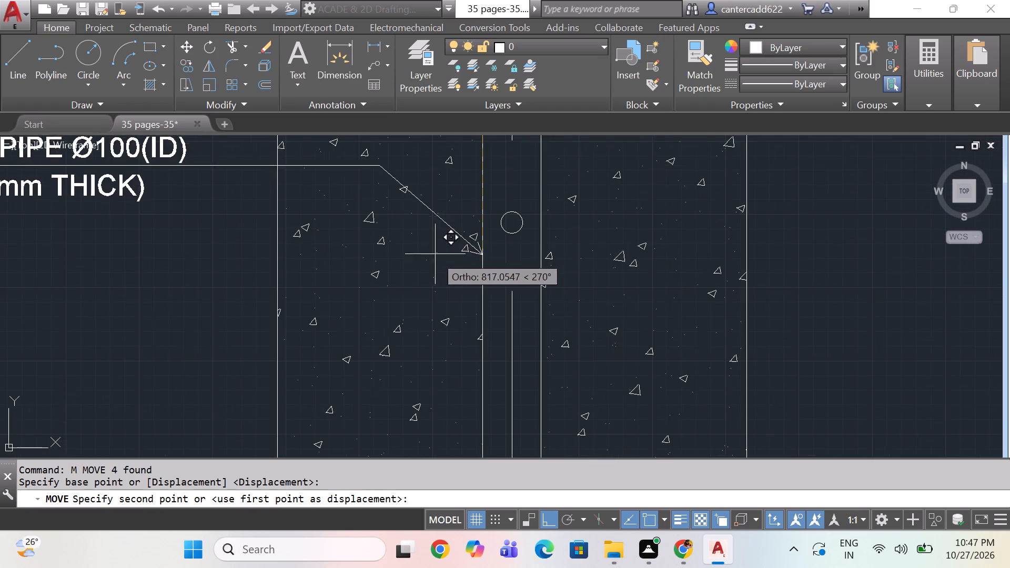
{"action": "left_click", "coordinate": [438, 221]}
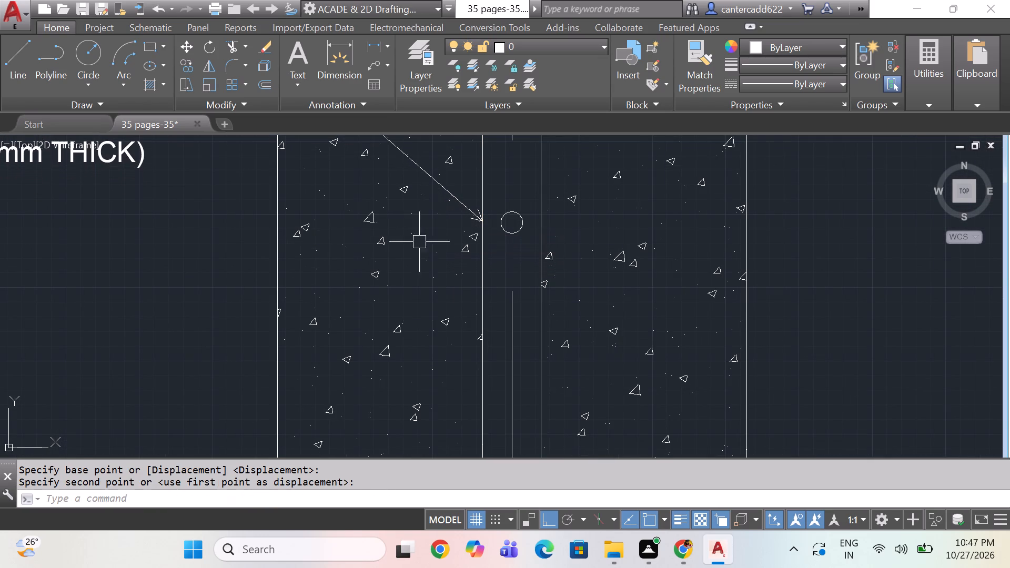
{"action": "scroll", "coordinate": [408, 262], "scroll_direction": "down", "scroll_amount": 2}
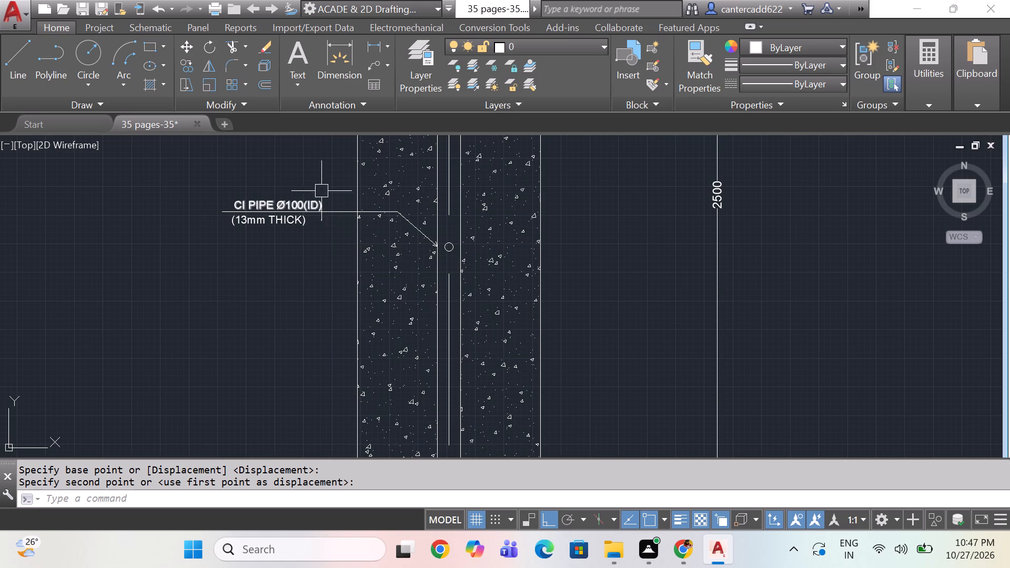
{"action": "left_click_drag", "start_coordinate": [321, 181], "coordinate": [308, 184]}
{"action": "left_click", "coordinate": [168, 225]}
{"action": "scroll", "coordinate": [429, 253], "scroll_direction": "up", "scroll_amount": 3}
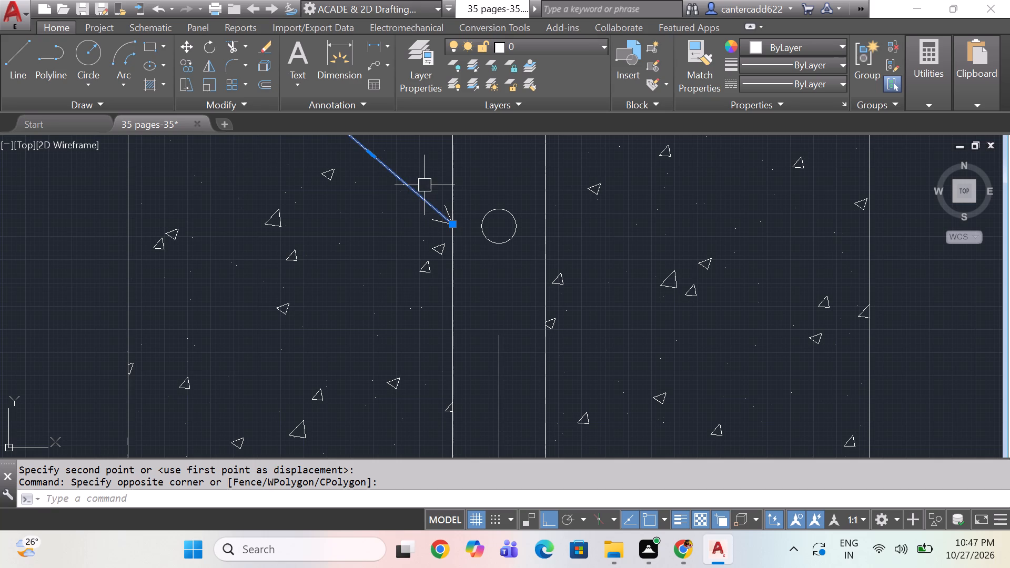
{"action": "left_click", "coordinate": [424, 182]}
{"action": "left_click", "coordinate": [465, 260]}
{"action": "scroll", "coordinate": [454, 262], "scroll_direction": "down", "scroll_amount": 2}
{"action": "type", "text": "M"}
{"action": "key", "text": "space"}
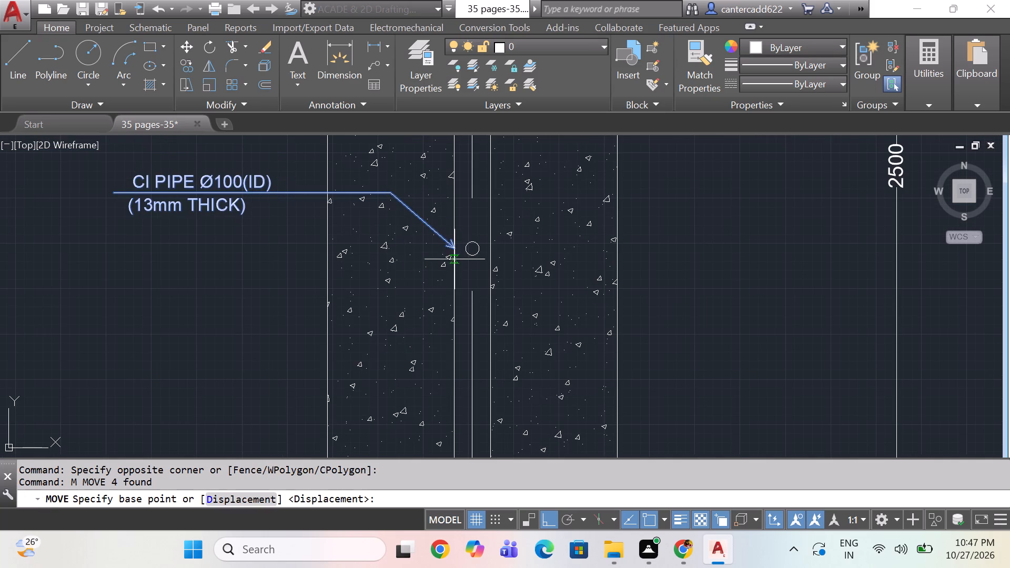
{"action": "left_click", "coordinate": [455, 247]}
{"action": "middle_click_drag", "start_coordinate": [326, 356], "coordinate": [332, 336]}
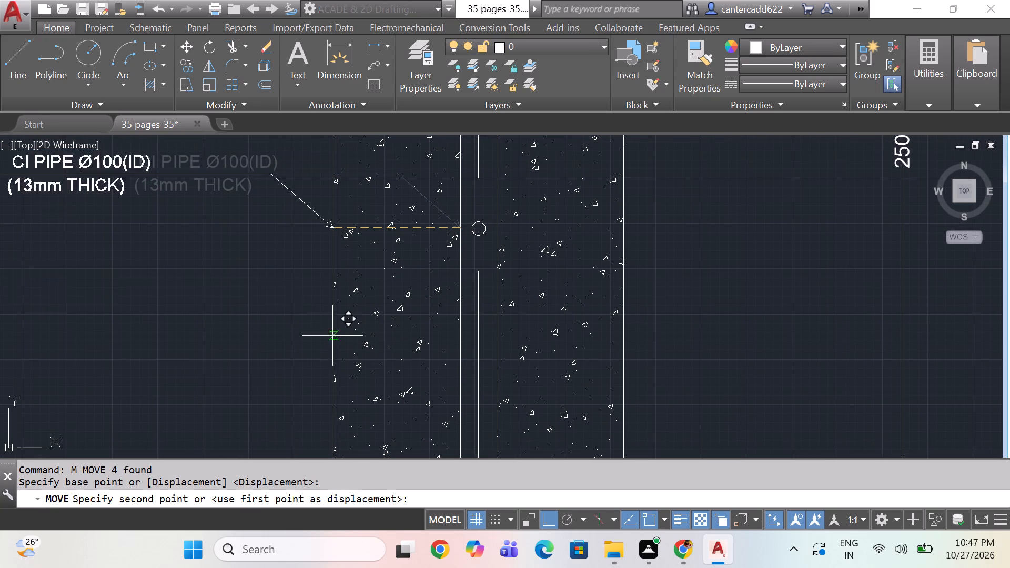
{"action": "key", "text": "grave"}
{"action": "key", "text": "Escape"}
Copy the CI PIPE label and leader with Ortho off, placing the arrow tip lower down on the hatched column's left outer edge.
{"action": "left_click_drag", "start_coordinate": [314, 263], "coordinate": [306, 262]}
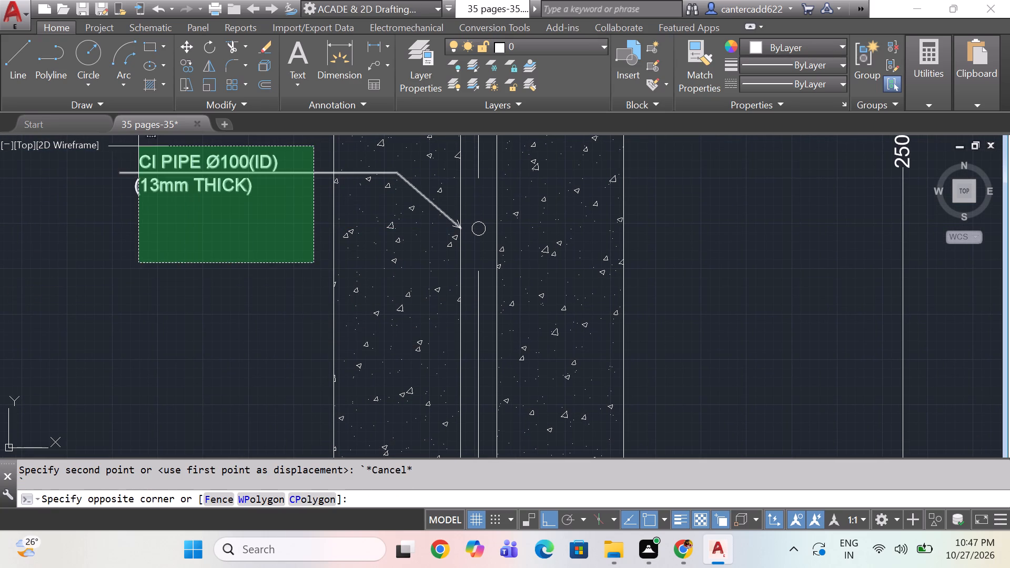
{"action": "left_click", "coordinate": [122, 146]}
{"action": "scroll", "coordinate": [475, 234], "scroll_direction": "up", "scroll_amount": 2}
{"action": "left_click_drag", "start_coordinate": [370, 188], "coordinate": [372, 189]}
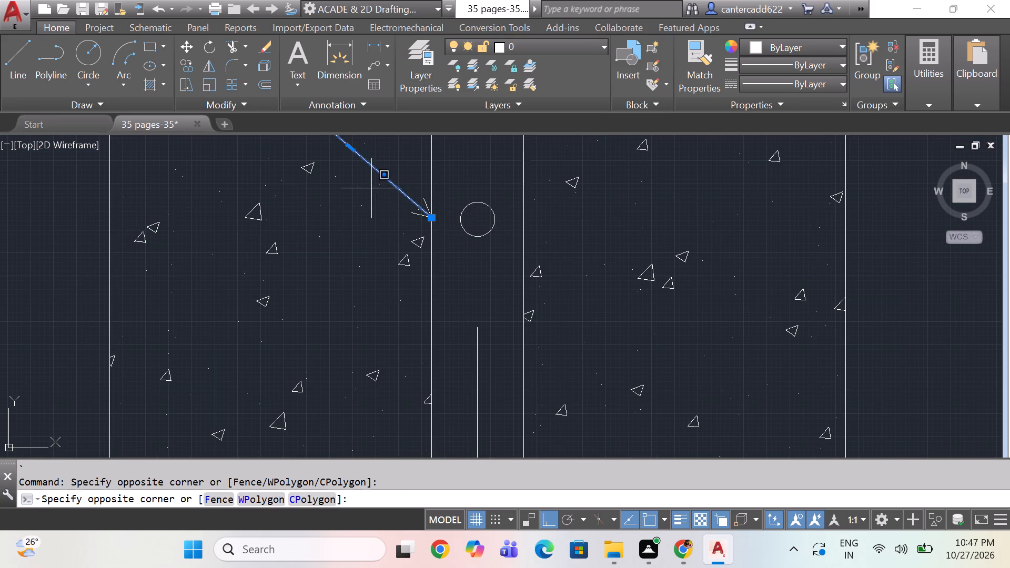
{"action": "left_click_drag", "start_coordinate": [372, 189], "coordinate": [394, 196]}
{"action": "left_click", "coordinate": [453, 231]}
{"action": "type", "text": "CO"}
{"action": "key", "text": "space"}
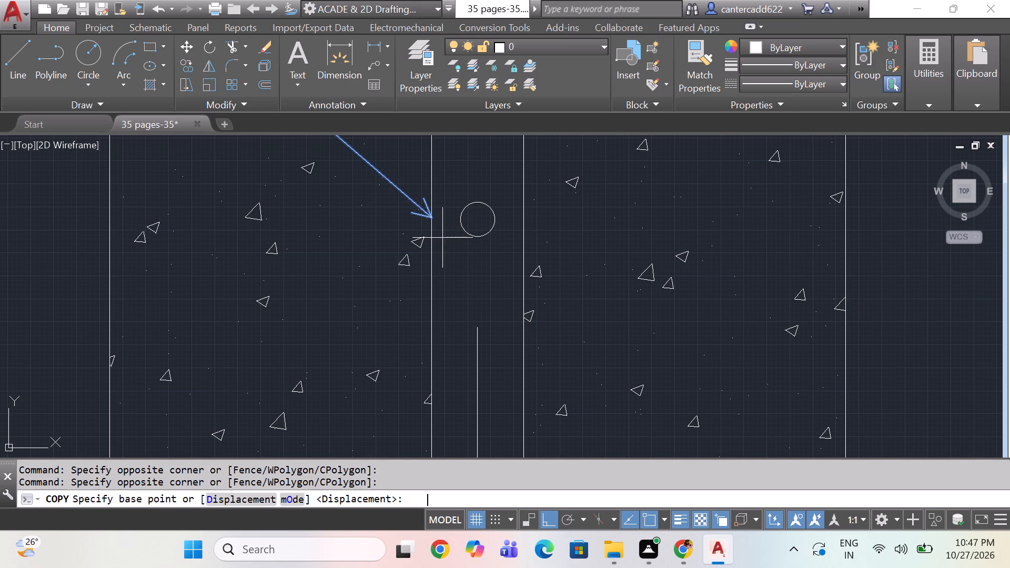
{"action": "left_click", "coordinate": [432, 221]}
{"action": "scroll", "coordinate": [429, 235], "scroll_direction": "down", "scroll_amount": 2}
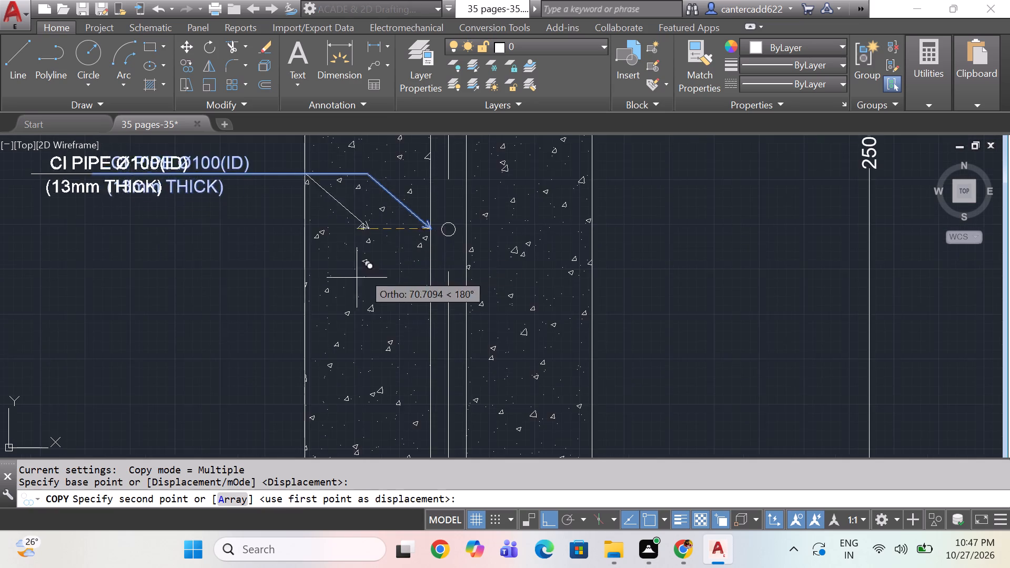
{"action": "scroll", "coordinate": [340, 305], "scroll_direction": "down", "scroll_amount": 1}
{"action": "key", "text": "F8"}
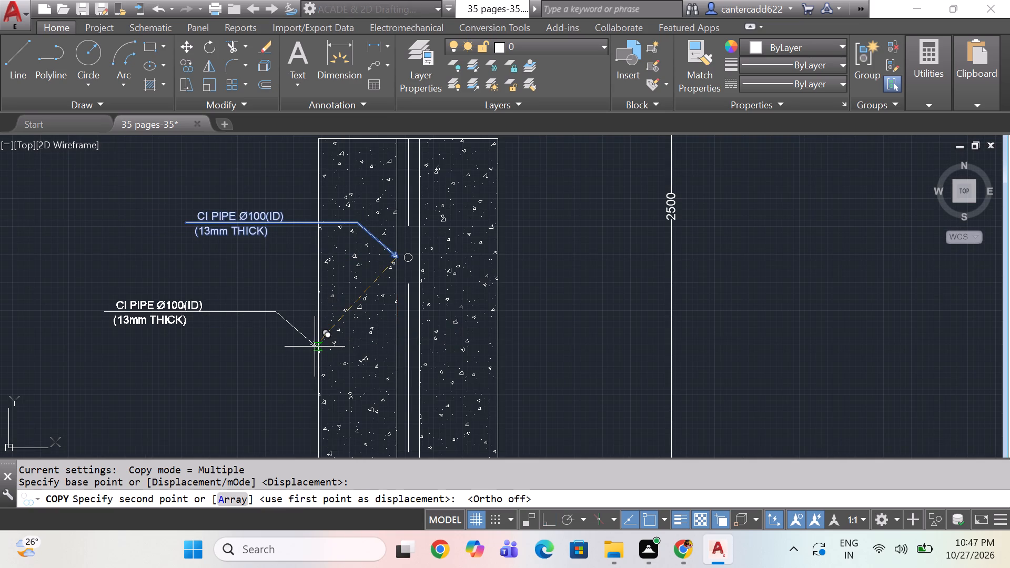
{"action": "scroll", "coordinate": [309, 378], "scroll_direction": "down", "scroll_amount": 1}
{"action": "middle_click_drag", "start_coordinate": [309, 394], "coordinate": [324, 316]}
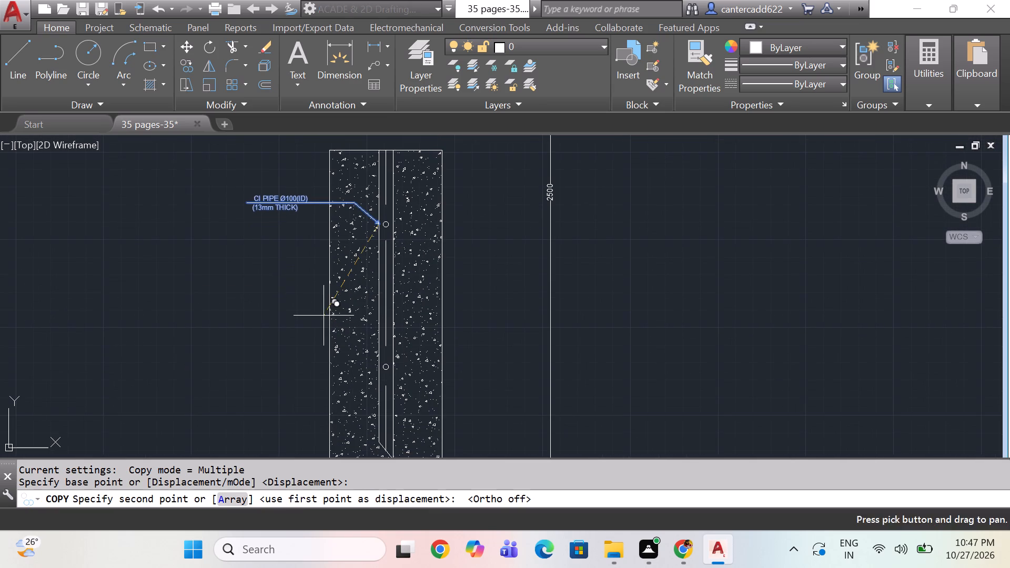
{"action": "scroll", "coordinate": [321, 371], "scroll_direction": "up", "scroll_amount": 1}
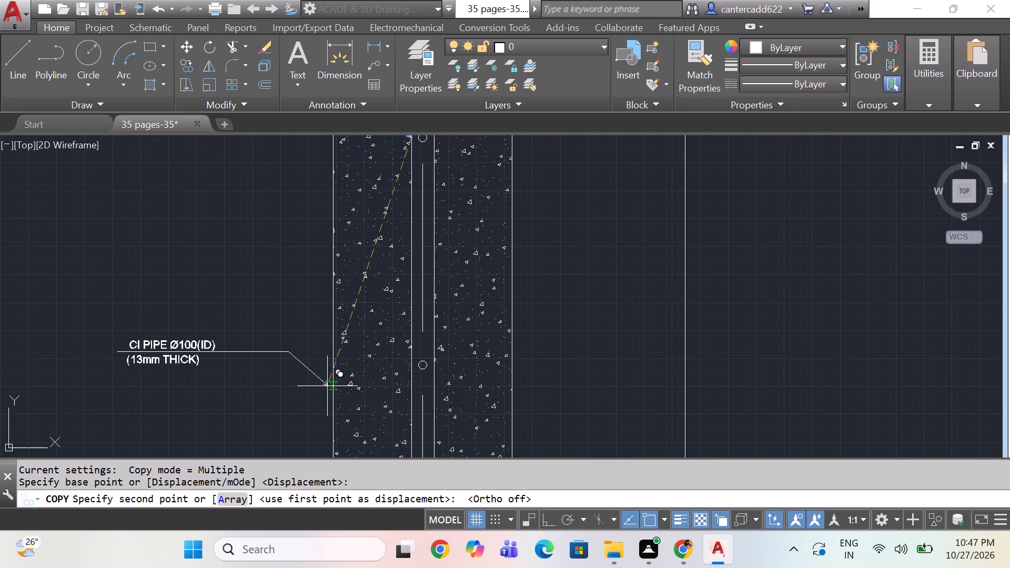
{"action": "left_click", "coordinate": [328, 386]}
{"action": "key", "text": "space"}
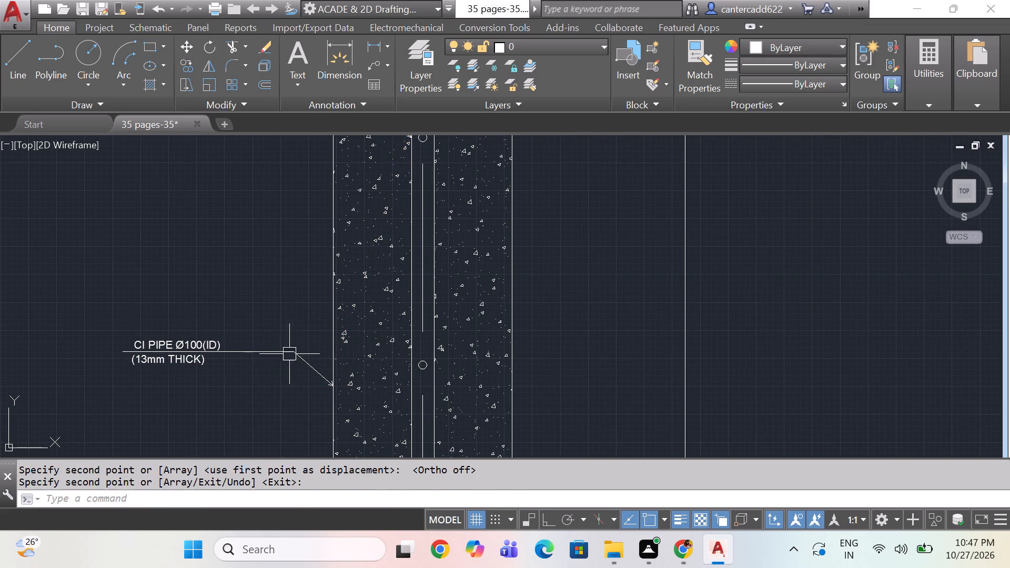
Explode the copied label's leader polyline into separate segments.
{"action": "scroll", "coordinate": [297, 345], "scroll_direction": "up", "scroll_amount": 2}
{"action": "key", "text": "l"}
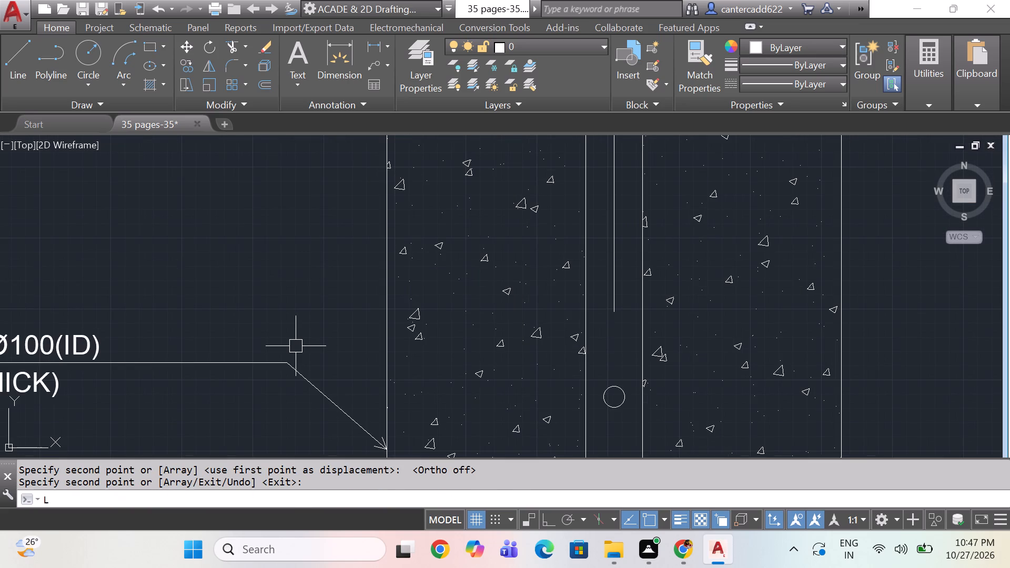
{"action": "key", "text": "Escape"}
{"action": "left_click", "coordinate": [325, 401]}
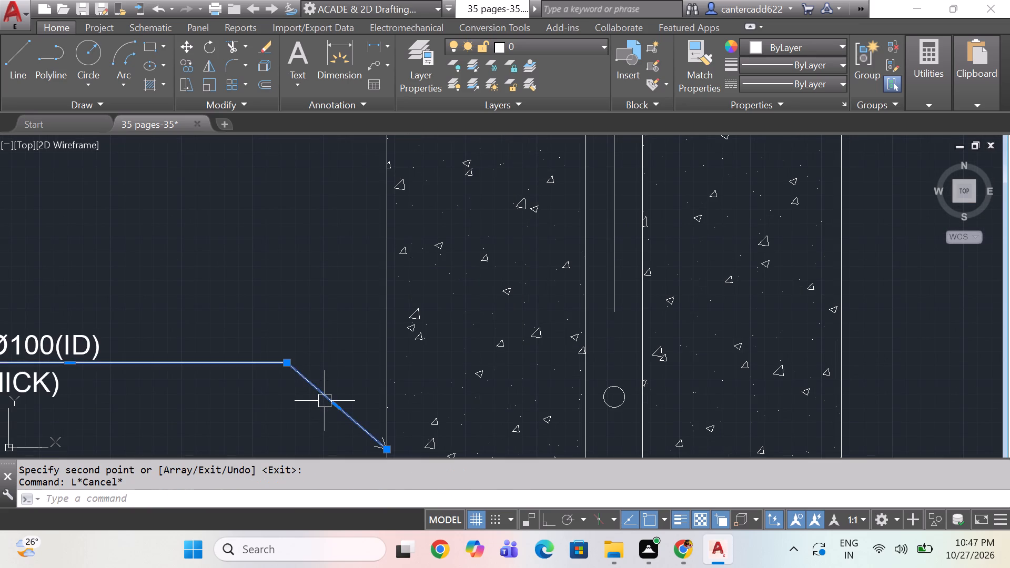
{"action": "key", "text": "x"}
{"action": "key", "text": "space"}
Mirror the slanted arrow segment about the copied label's horizontal leader line, keeping the original so two arrows reach the column edge.
{"action": "left_click", "coordinate": [325, 399]}
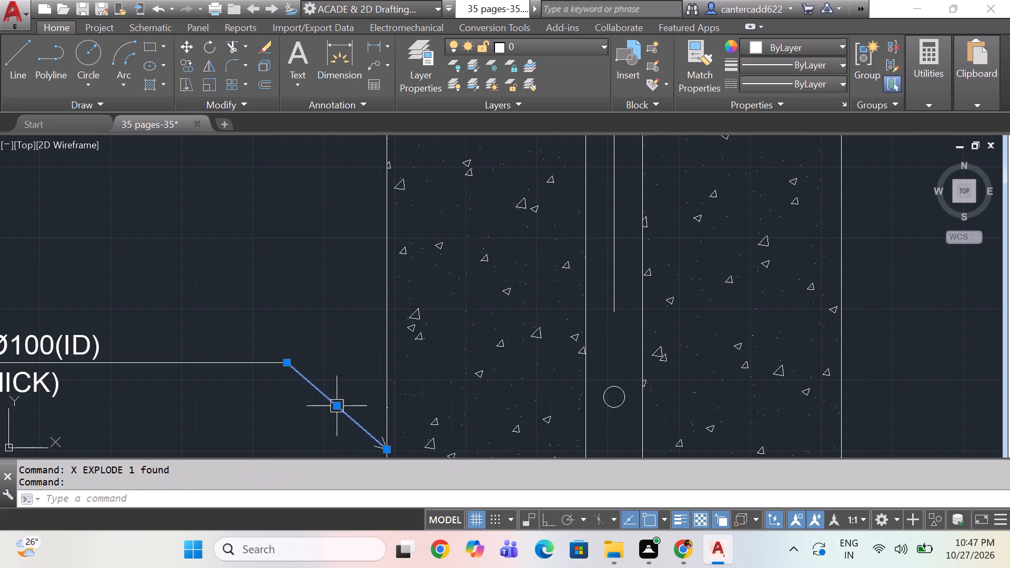
{"action": "left_click_drag", "start_coordinate": [311, 417], "coordinate": [323, 419]}
{"action": "middle_click_drag", "start_coordinate": [403, 446], "coordinate": [383, 400]}
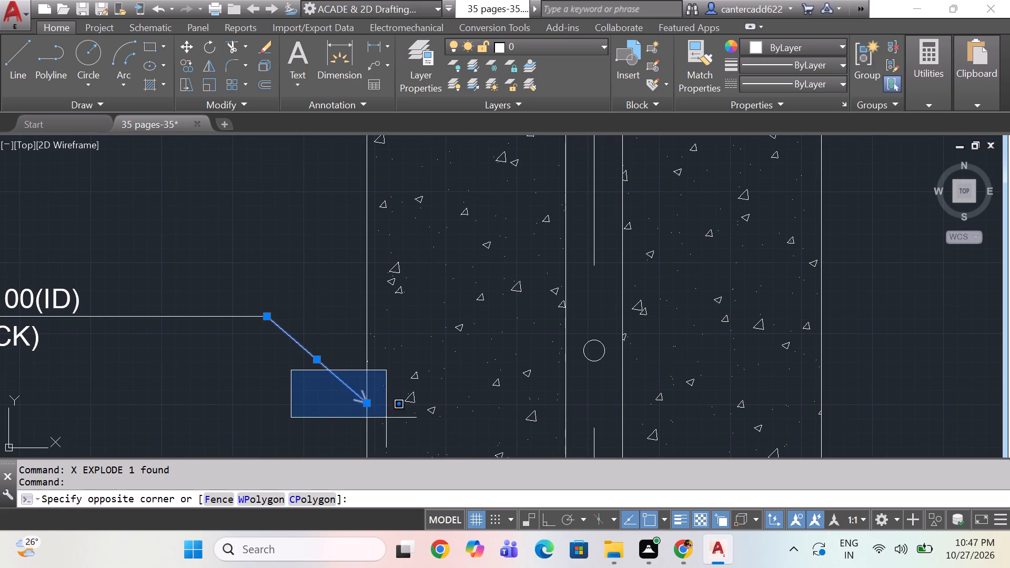
{"action": "left_click", "coordinate": [386, 419]}
{"action": "key", "text": "m"}
{"action": "key", "text": "i"}
{"action": "key", "text": "space"}
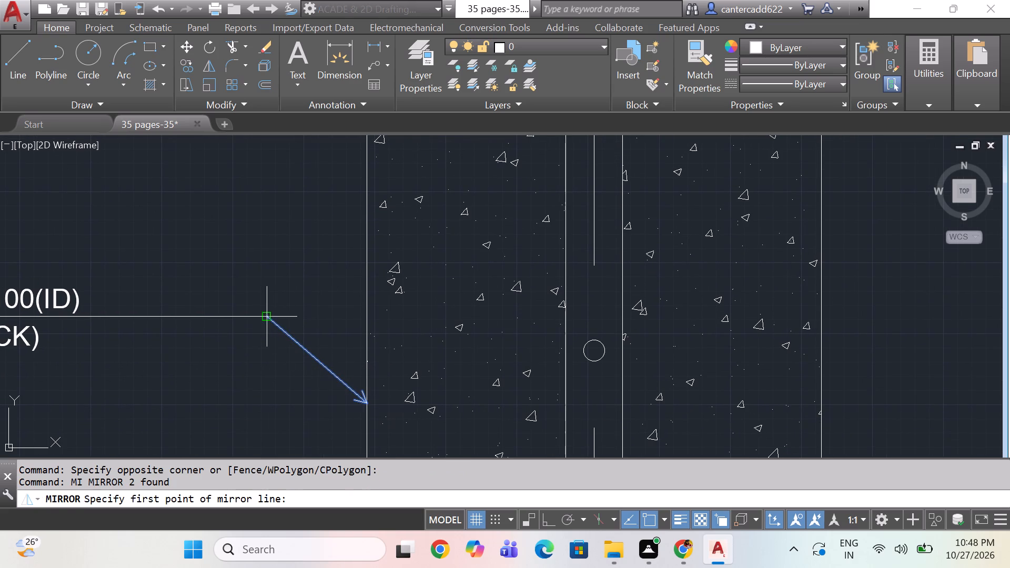
{"action": "left_click", "coordinate": [269, 317]}
{"action": "left_click", "coordinate": [205, 319]}
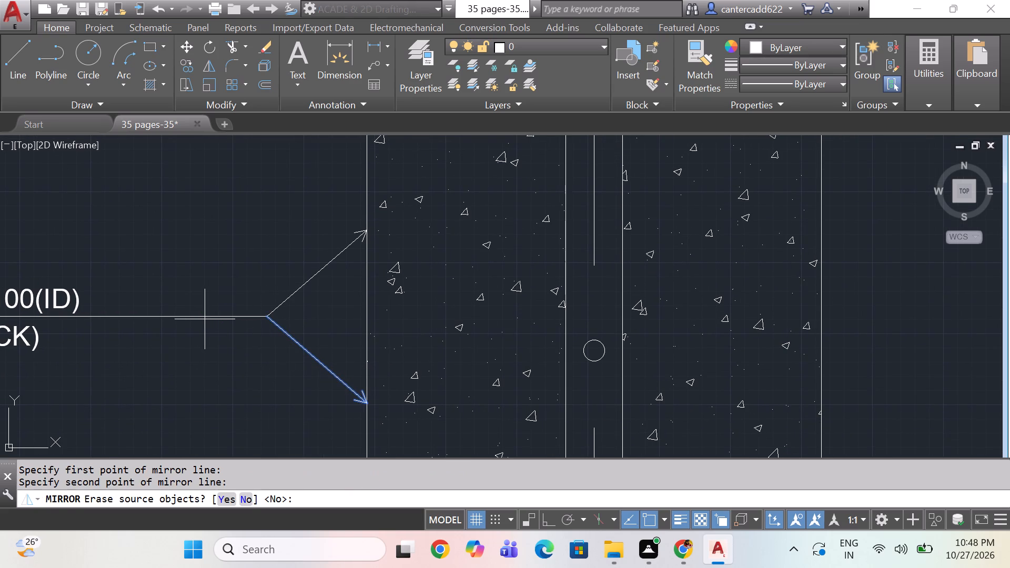
{"action": "key", "text": "space"}
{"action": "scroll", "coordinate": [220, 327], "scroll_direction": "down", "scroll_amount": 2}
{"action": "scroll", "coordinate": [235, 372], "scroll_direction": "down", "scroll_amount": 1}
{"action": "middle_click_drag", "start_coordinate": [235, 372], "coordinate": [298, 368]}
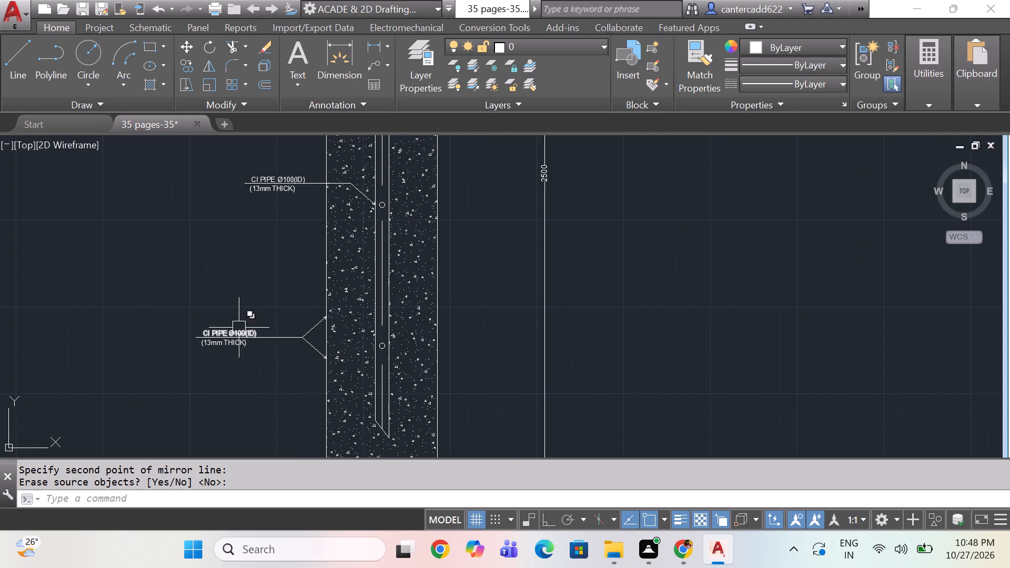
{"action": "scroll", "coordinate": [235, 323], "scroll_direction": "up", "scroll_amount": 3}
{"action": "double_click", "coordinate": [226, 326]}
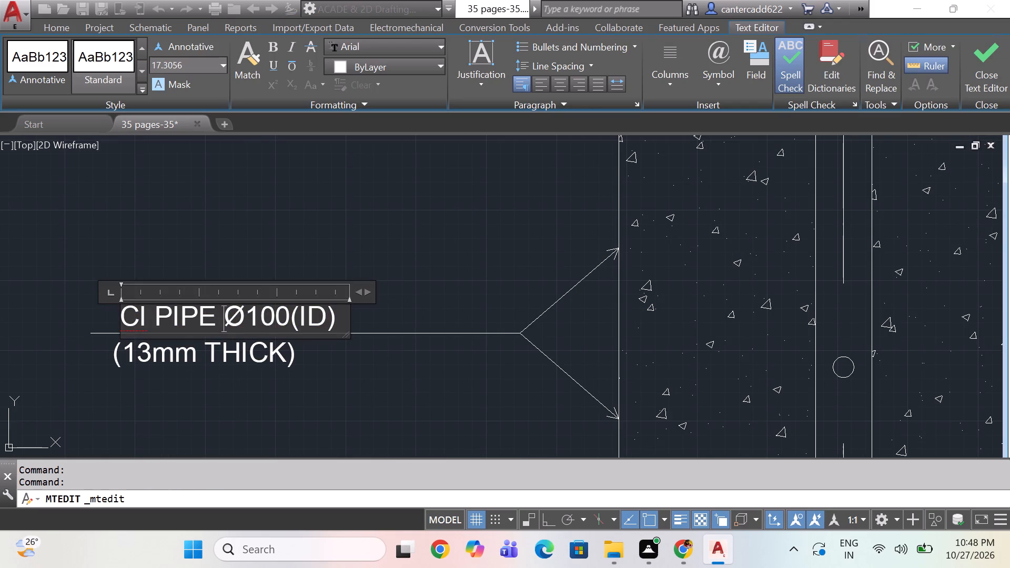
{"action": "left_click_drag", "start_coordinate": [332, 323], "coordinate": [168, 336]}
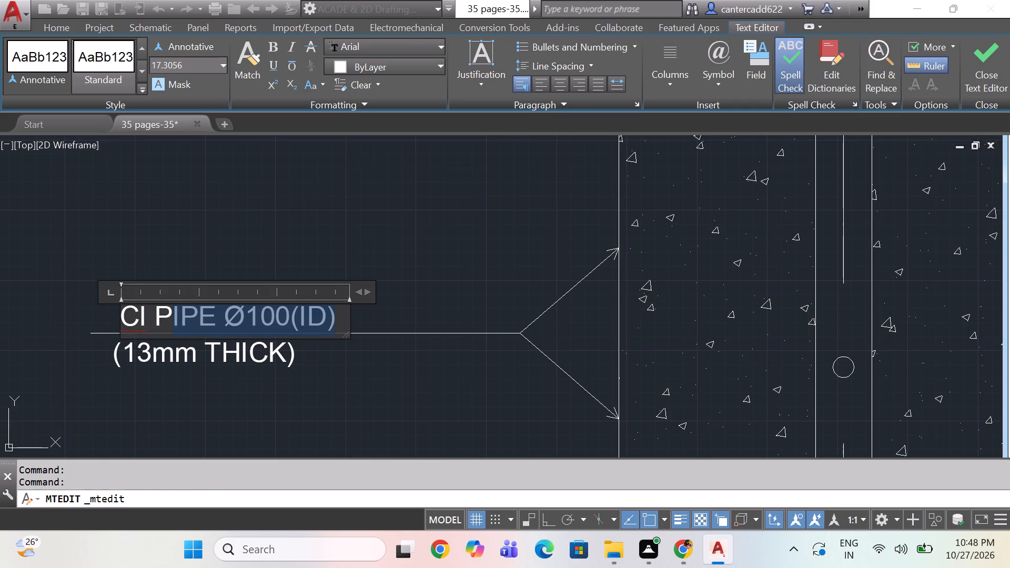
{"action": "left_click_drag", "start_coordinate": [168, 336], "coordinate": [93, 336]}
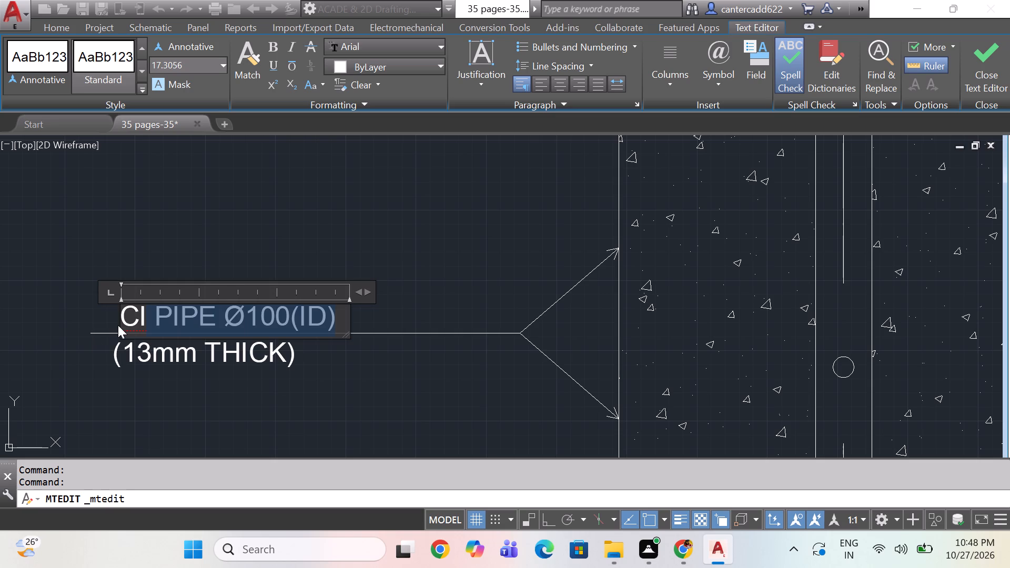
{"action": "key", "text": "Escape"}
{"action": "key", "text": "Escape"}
Delete the copied CI PIPE Ø100(ID) text above the double-arrow leader.
{"action": "left_click", "coordinate": [174, 309]}
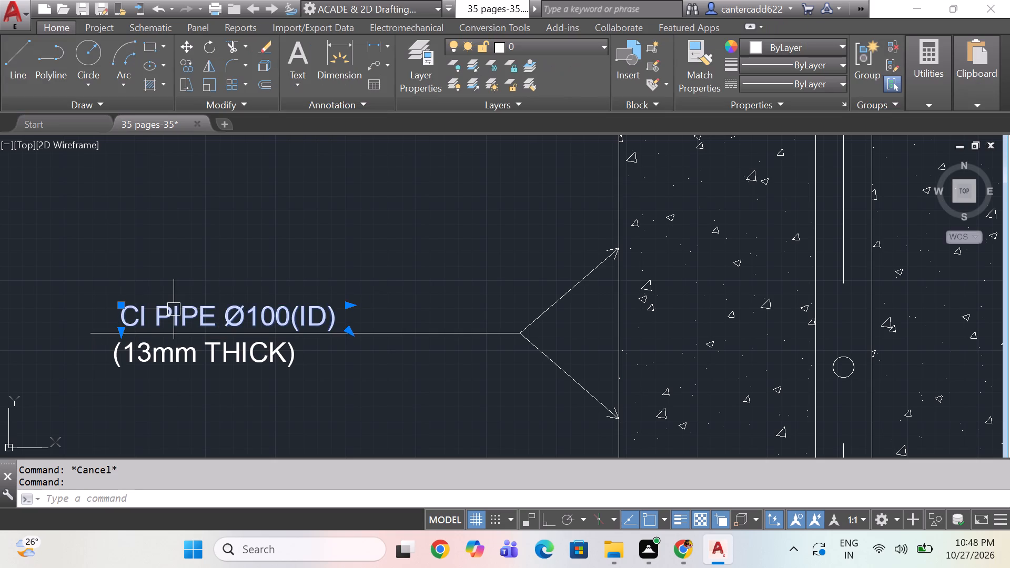
{"action": "key", "text": "Delete"}
Change the (13mm THICK) text below the double-arrow leader to COKE/CHARCOAL & SALT.
{"action": "double_click", "coordinate": [175, 350]}
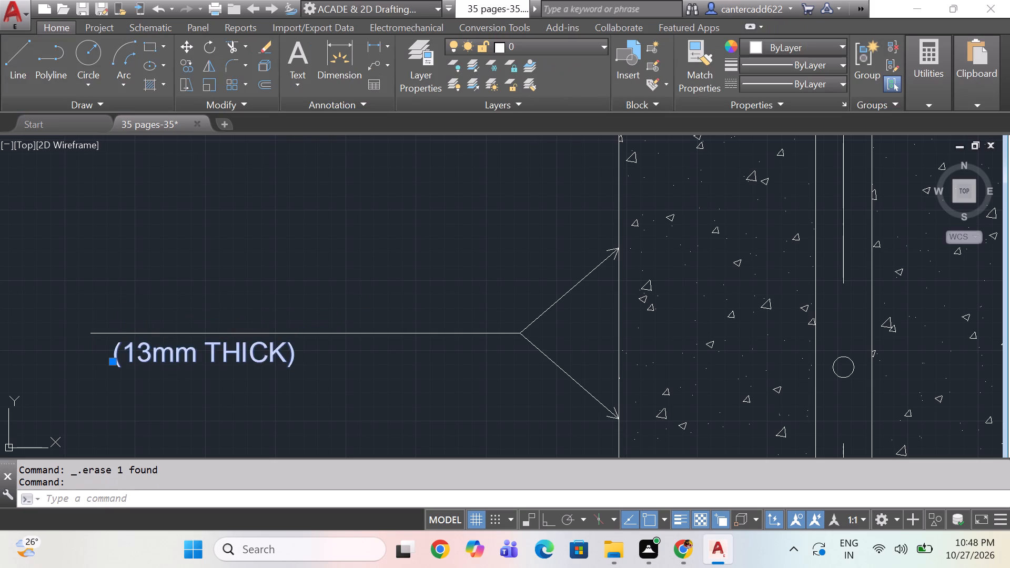
{"action": "key", "text": "c"}
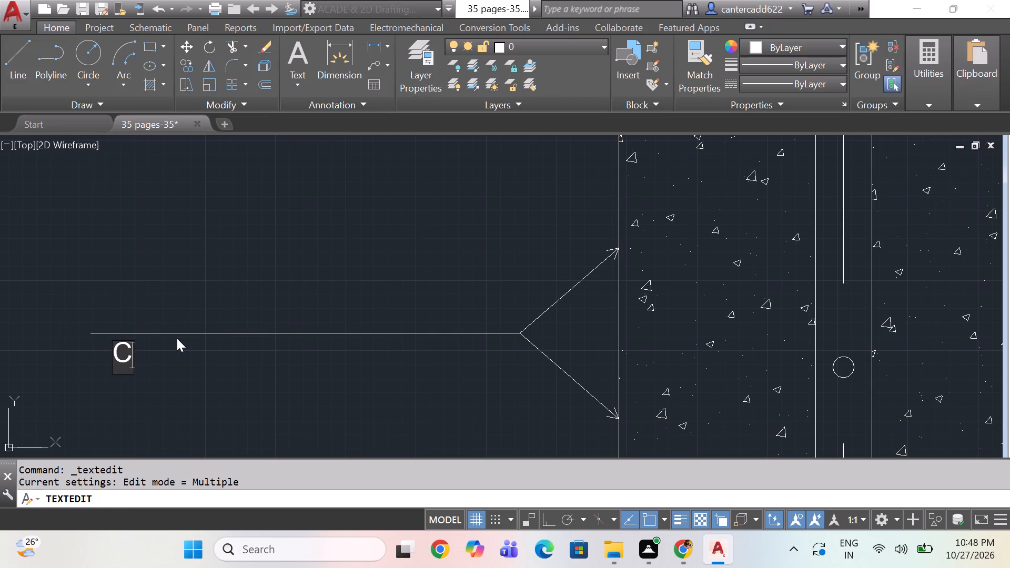
{"action": "type", "text": "OKE"}
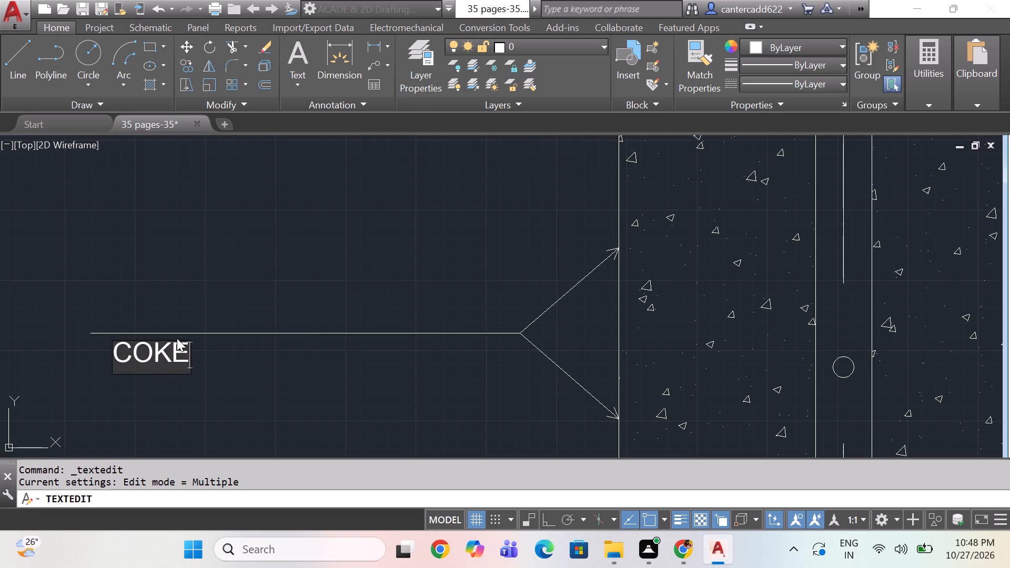
{"action": "type", "text": "/CH"}
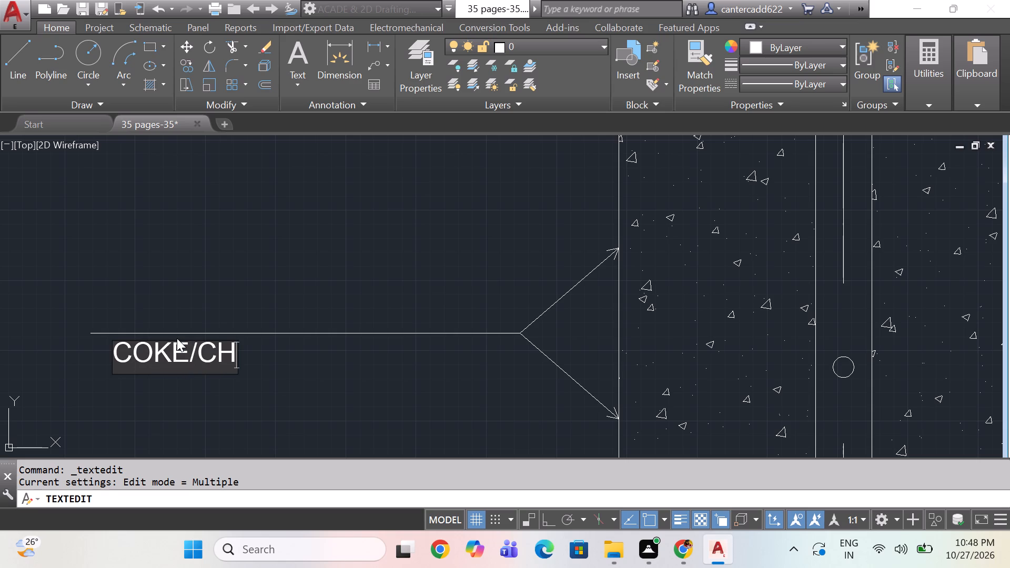
{"action": "type", "text": "AR"}
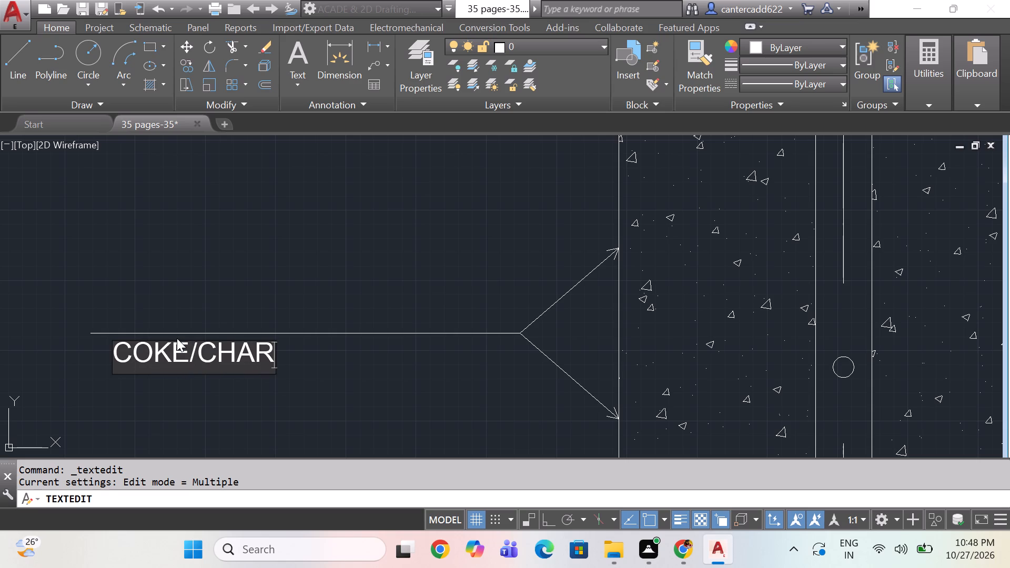
{"action": "key", "text": "c"}
{"action": "type", "text": "OAL"}
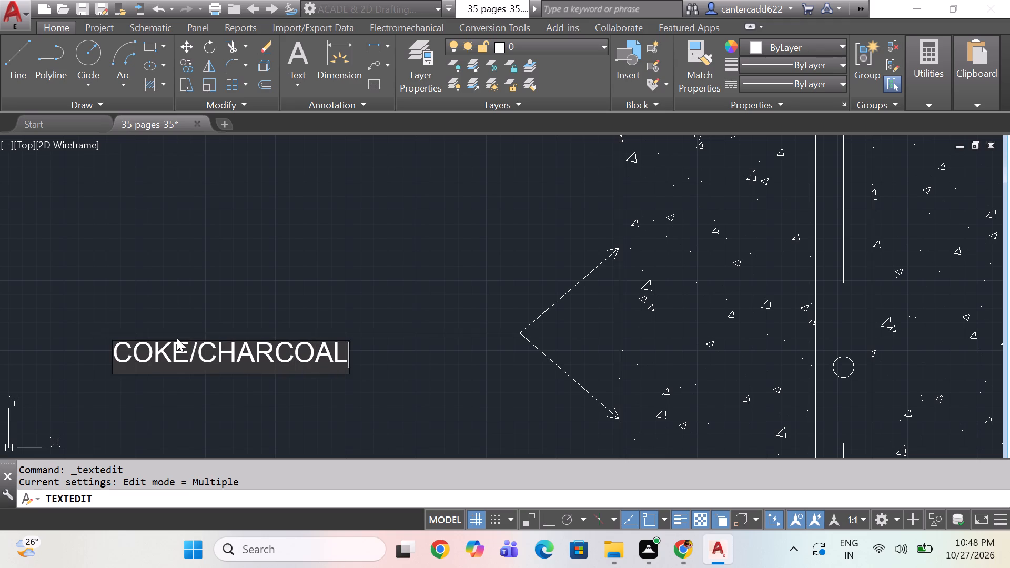
{"action": "key", "text": "space"}
{"action": "type", "text": "&"}
{"action": "key", "text": "space"}
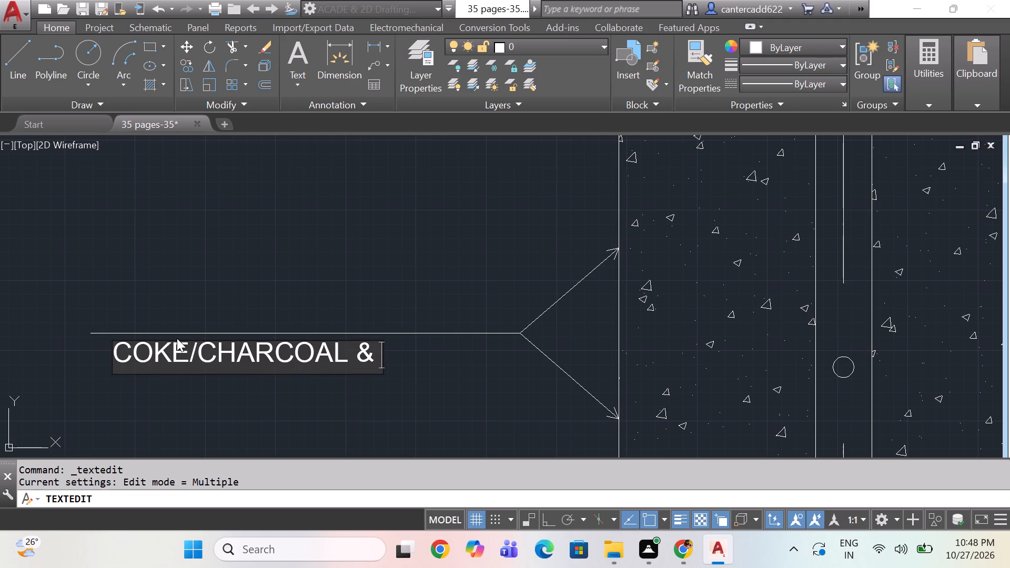
{"action": "type", "text": "SALT"}
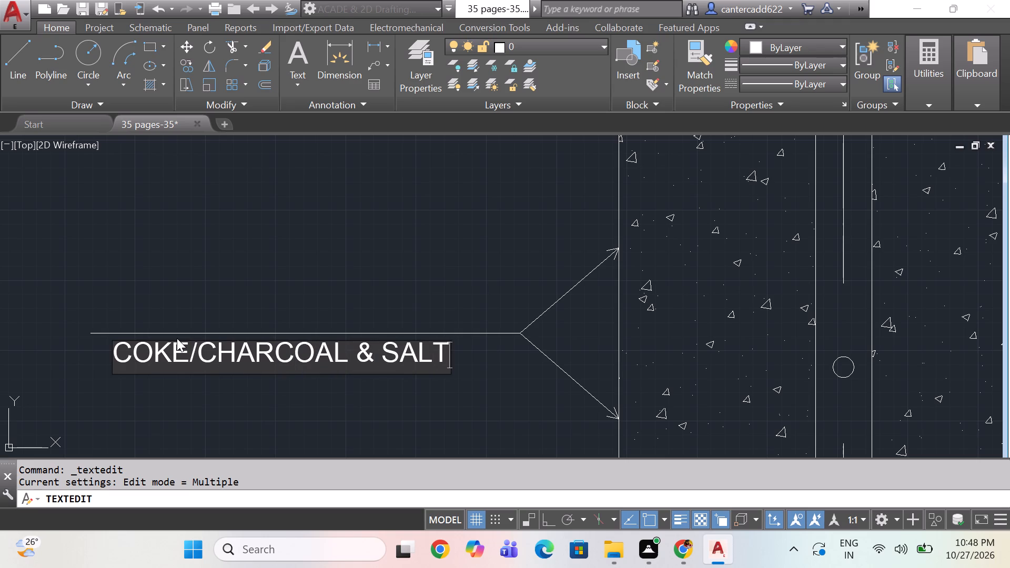
{"action": "left_click", "coordinate": [188, 284]}
{"action": "key", "text": "Escape"}
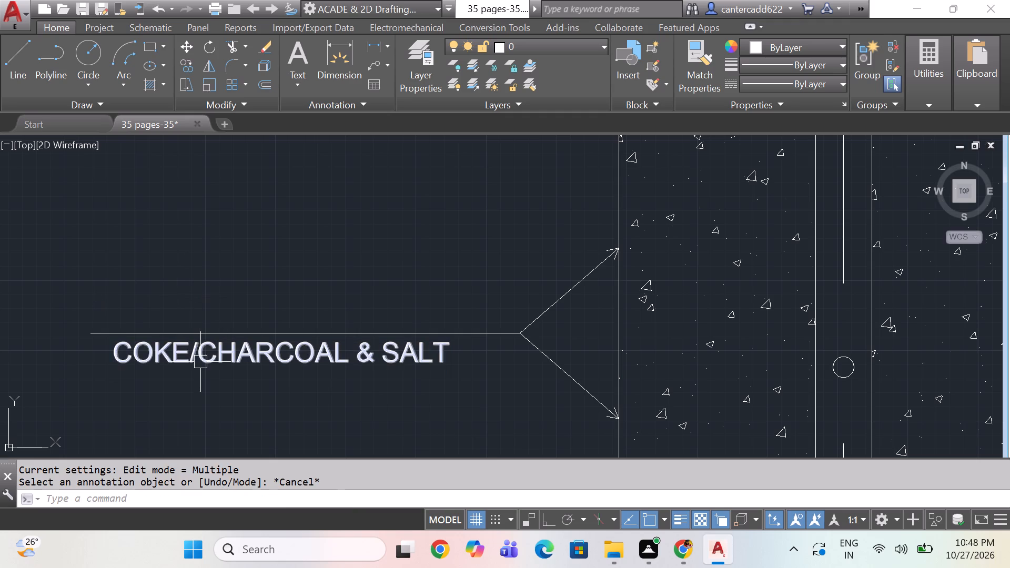
Copy the COKE/CHARCOAL & SALT text above the leader line, change the copy to HOMOGENEOUS LAYER OF, and save the drawing.
{"action": "left_click", "coordinate": [200, 362]}
{"action": "key", "text": "ctrl+c"}
{"action": "key", "text": "ctrl+v"}
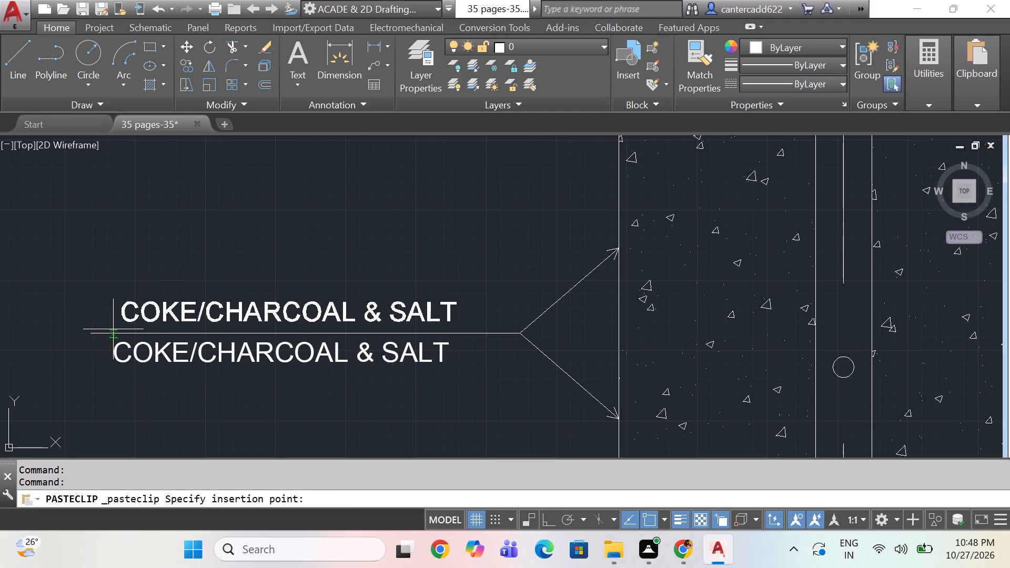
{"action": "left_click", "coordinate": [108, 330]}
{"action": "double_click", "coordinate": [169, 313]}
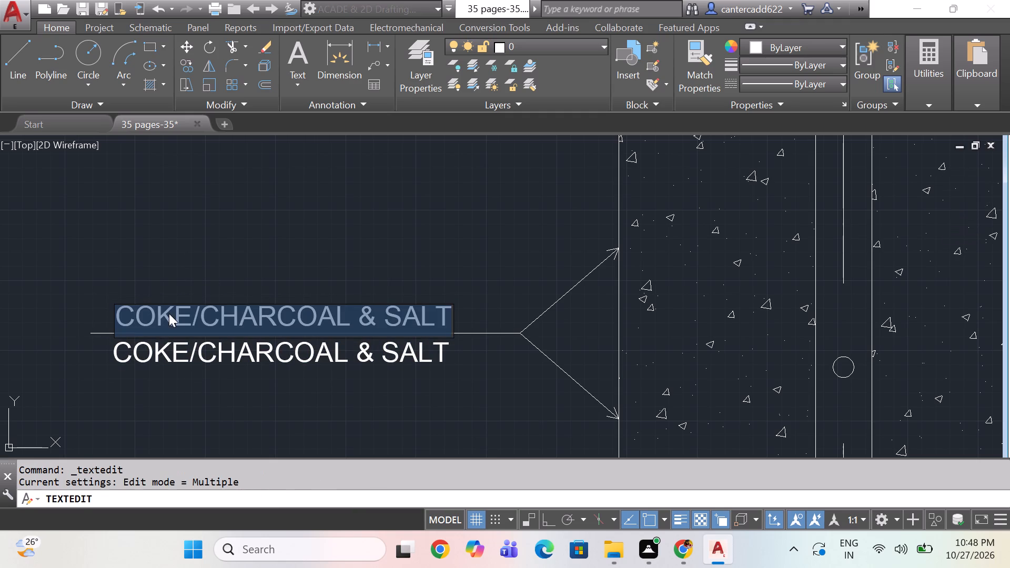
{"action": "type", "text": "HOMO"}
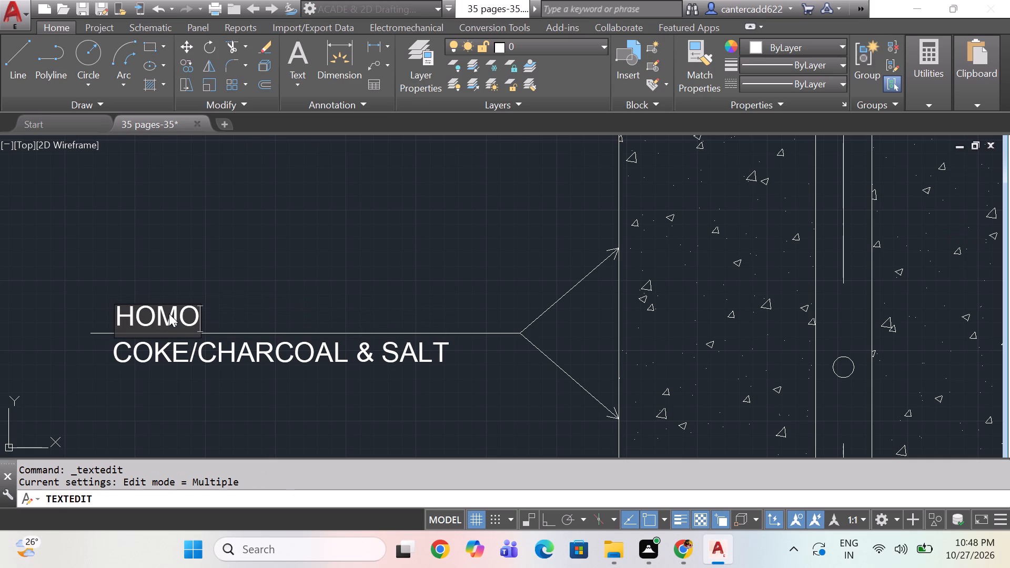
{"action": "type", "text": "GE"}
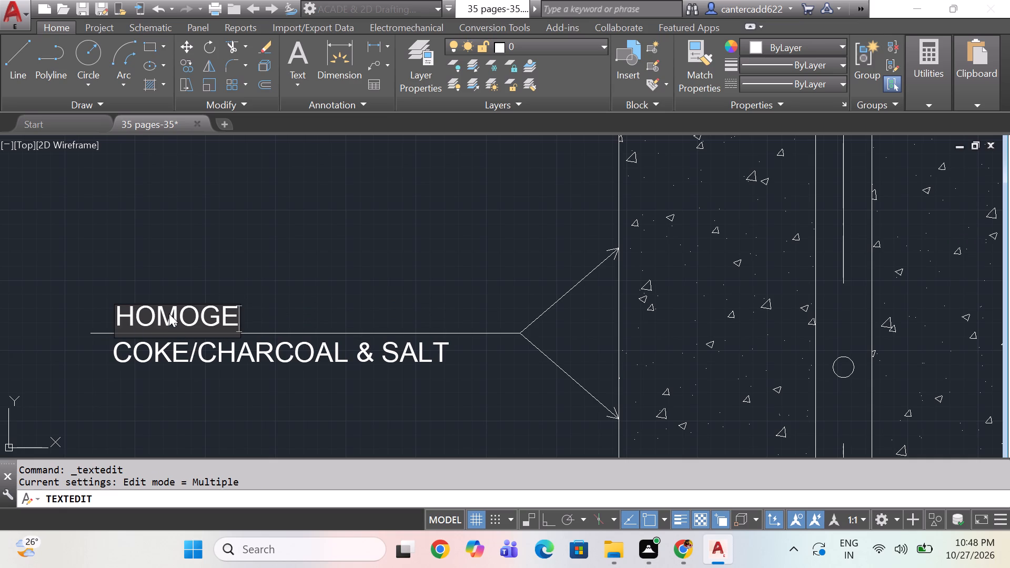
{"action": "type", "text": "NEO"}
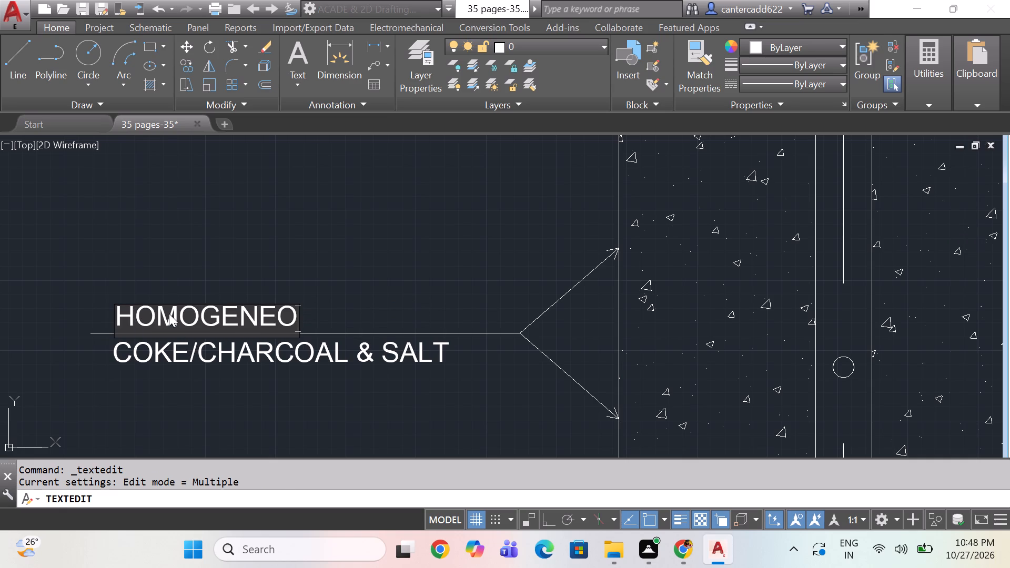
{"action": "type", "text": "US LA"}
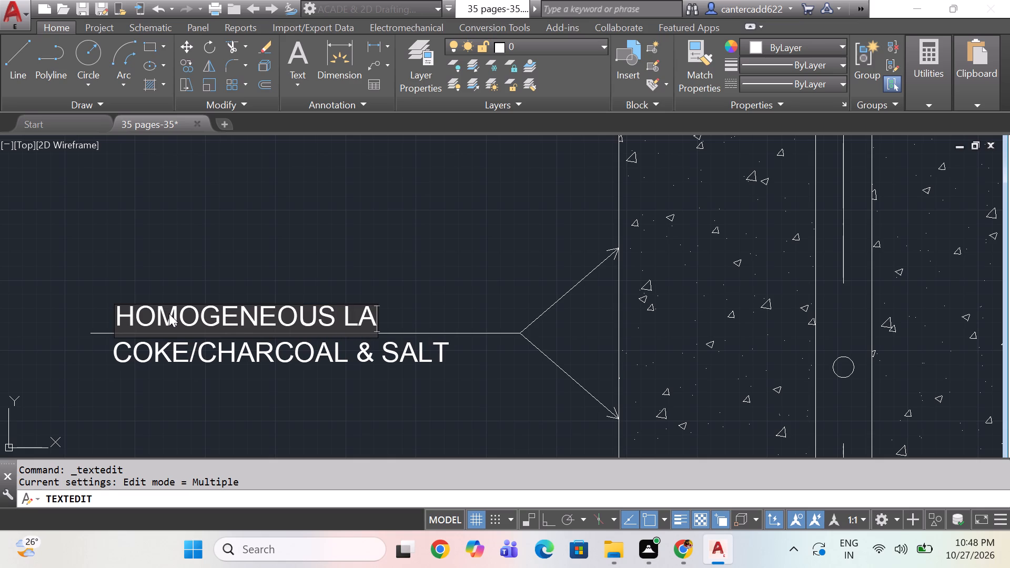
{"action": "type", "text": "YER O"}
{"action": "key", "text": "f"}
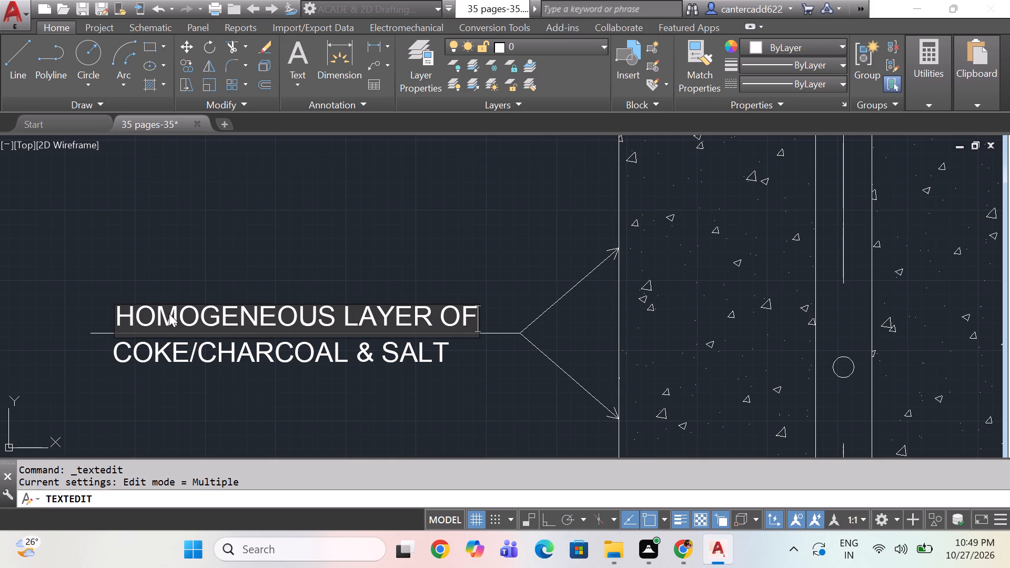
{"action": "left_click", "coordinate": [215, 259]}
{"action": "key", "text": "Escape"}
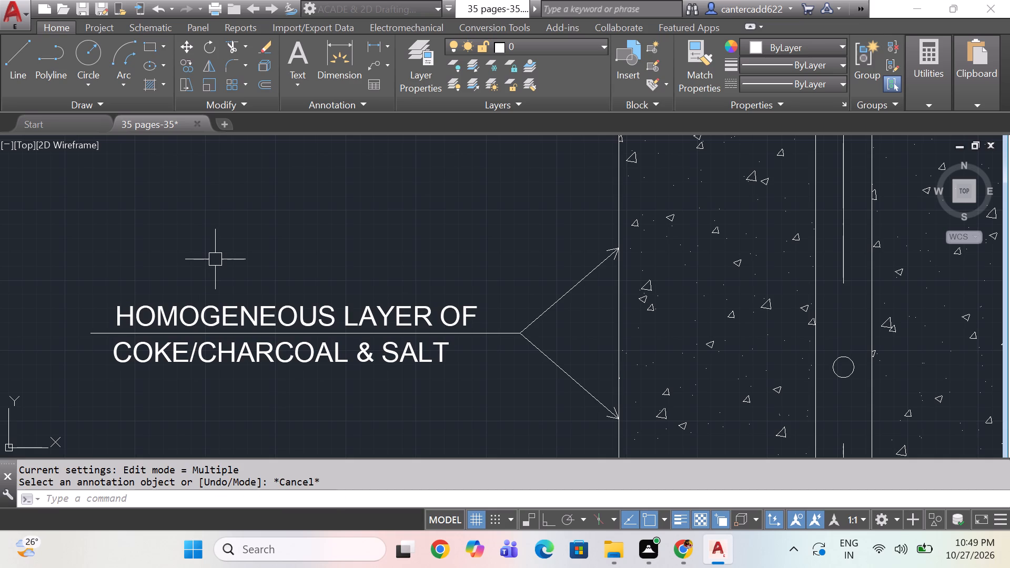
{"action": "key", "text": "ctrl+s"}
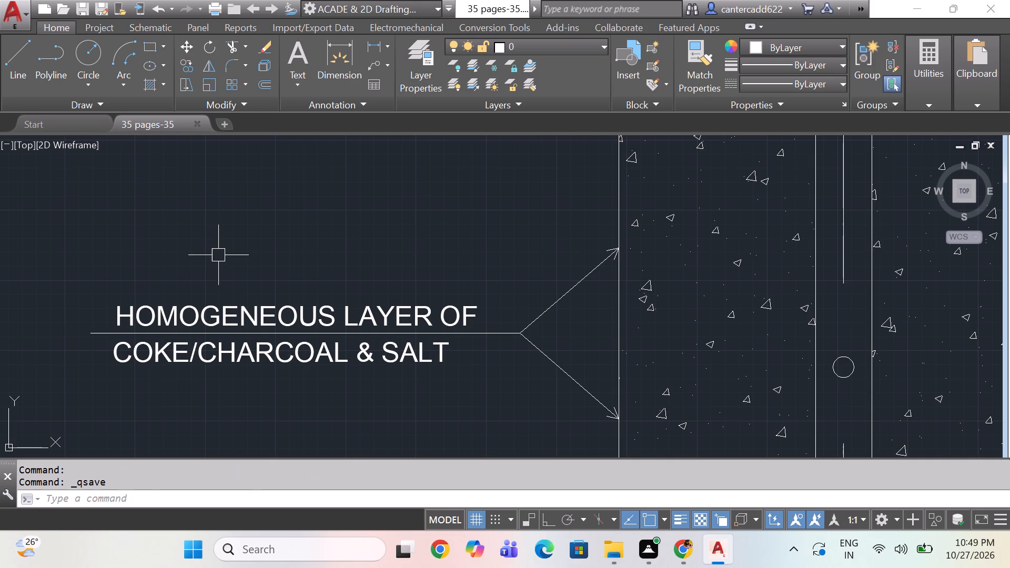
Look over the section from the leader labels on the column up to the cover area and back down.
{"action": "scroll", "coordinate": [218, 255], "scroll_direction": "down", "scroll_amount": 1}
{"action": "middle_click_drag", "start_coordinate": [270, 171], "coordinate": [329, 395]}
{"action": "scroll", "coordinate": [335, 299], "scroll_direction": "down", "scroll_amount": 2}
{"action": "middle_click_drag", "start_coordinate": [337, 301], "coordinate": [355, 310]}
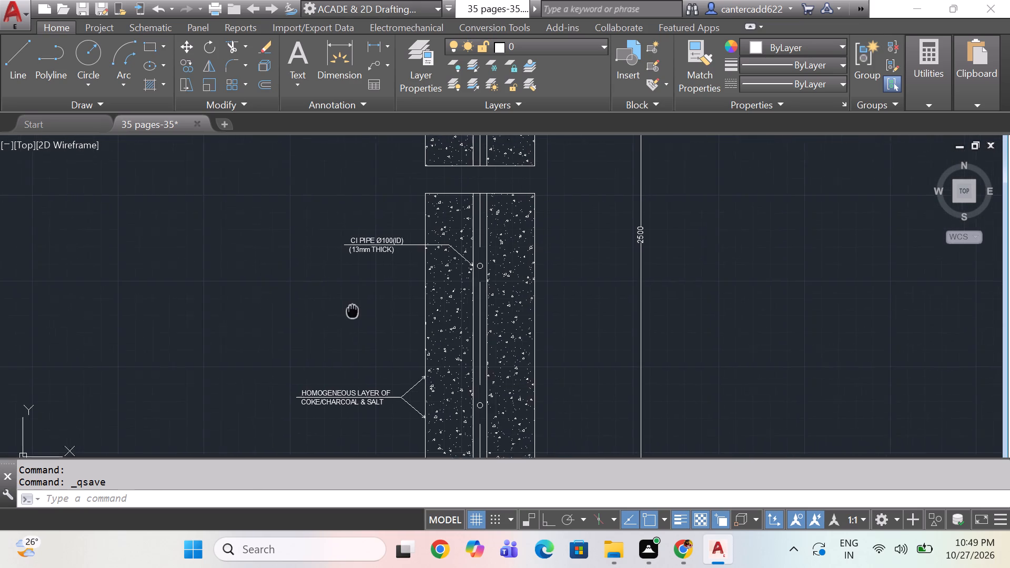
{"action": "middle_click_drag", "start_coordinate": [355, 310], "coordinate": [359, 312]}
{"action": "middle_click_drag", "start_coordinate": [360, 302], "coordinate": [379, 418]}
{"action": "middle_click_drag", "start_coordinate": [270, 251], "coordinate": [300, 354]}
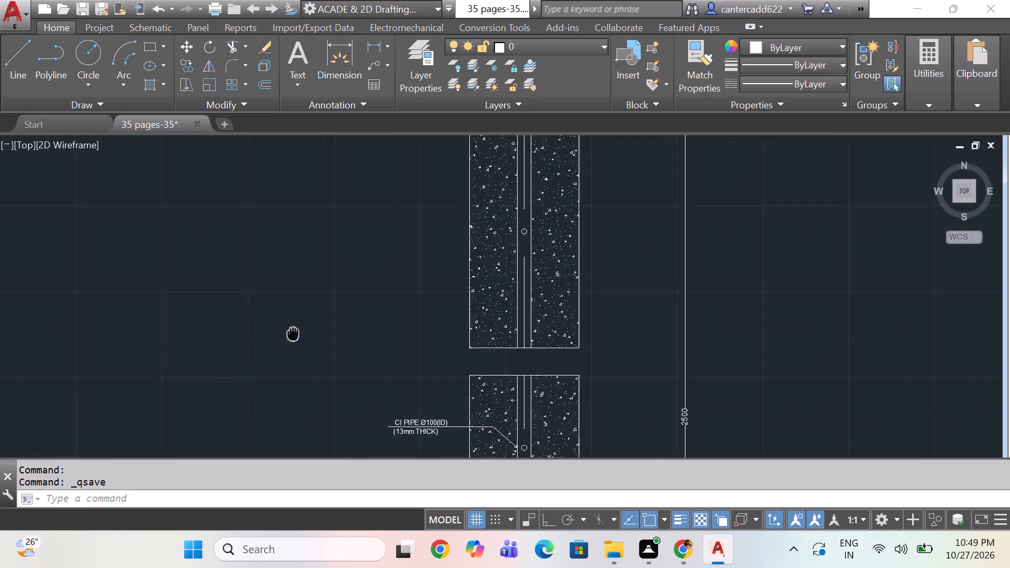
{"action": "middle_click_drag", "start_coordinate": [300, 354], "coordinate": [316, 382]}
{"action": "scroll", "coordinate": [318, 365], "scroll_direction": "up", "scroll_amount": 1}
{"action": "scroll", "coordinate": [320, 352], "scroll_direction": "down", "scroll_amount": 4}
{"action": "scroll", "coordinate": [341, 339], "scroll_direction": "up", "scroll_amount": 1}
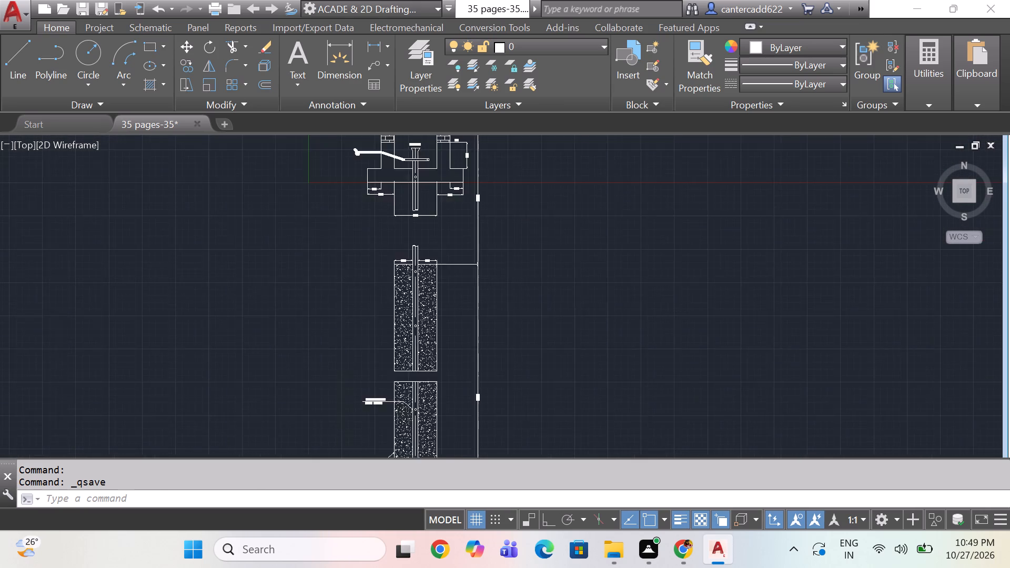
{"action": "scroll", "coordinate": [341, 339], "scroll_direction": "up", "scroll_amount": 3}
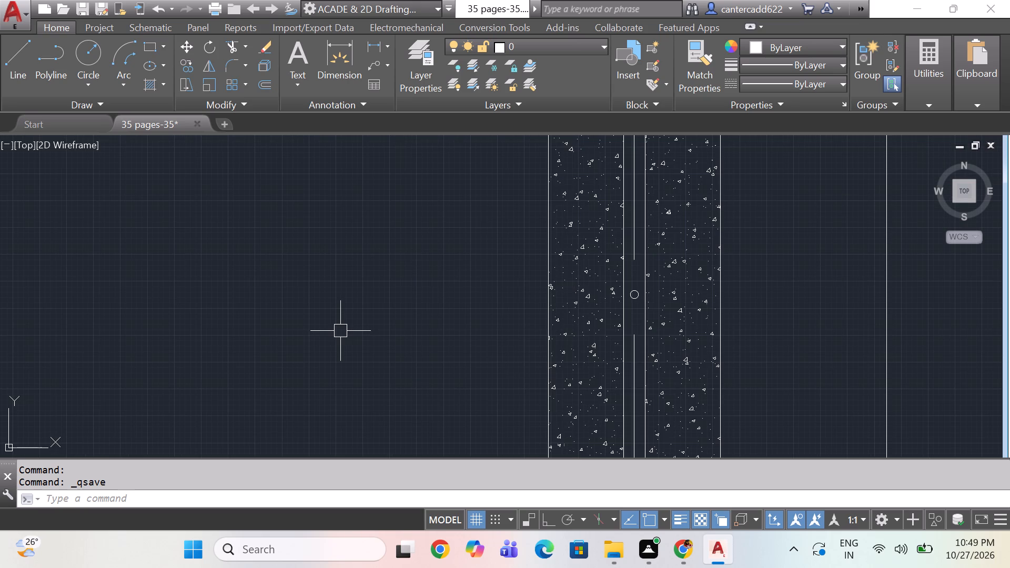
In the blank area beside the column's upper part, draw connected lines: 50 vertically up, then 25, 50, 50 and 75 horizontally to the right.
{"action": "type", "text": "L"}
{"action": "key", "text": "space"}
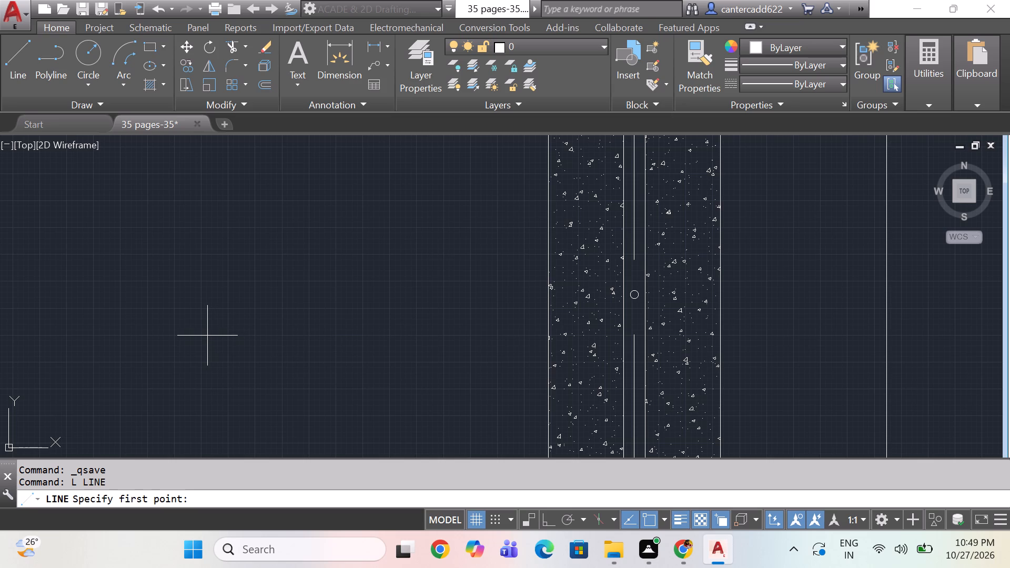
{"action": "scroll", "coordinate": [173, 337], "scroll_direction": "down", "scroll_amount": 2}
{"action": "middle_click_drag", "start_coordinate": [173, 337], "coordinate": [266, 326]}
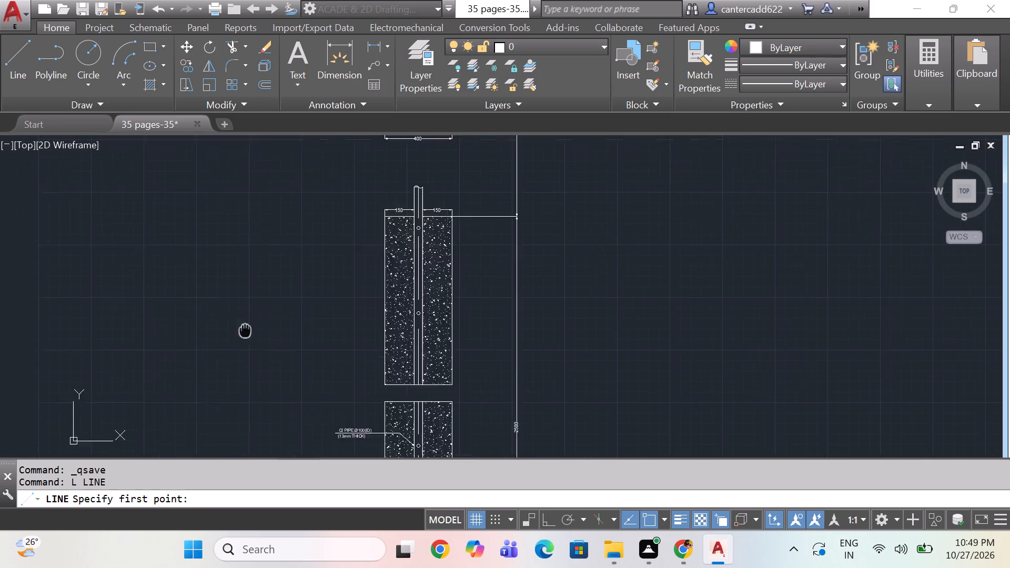
{"action": "middle_click_drag", "start_coordinate": [266, 326], "coordinate": [295, 321]}
{"action": "left_click", "coordinate": [213, 333]}
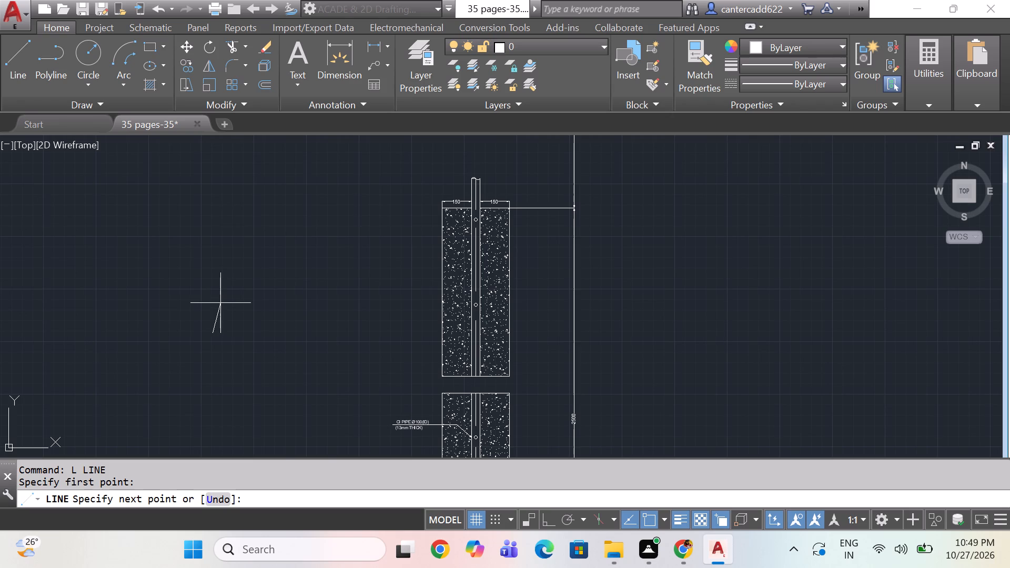
{"action": "key", "text": "F8"}
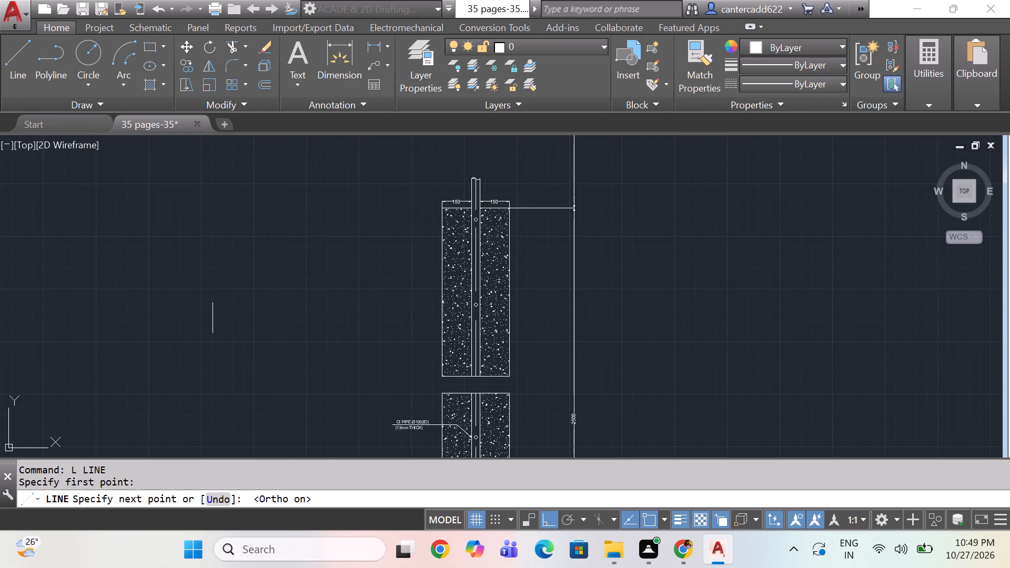
{"action": "type", "text": "50"}
{"action": "key", "text": "space"}
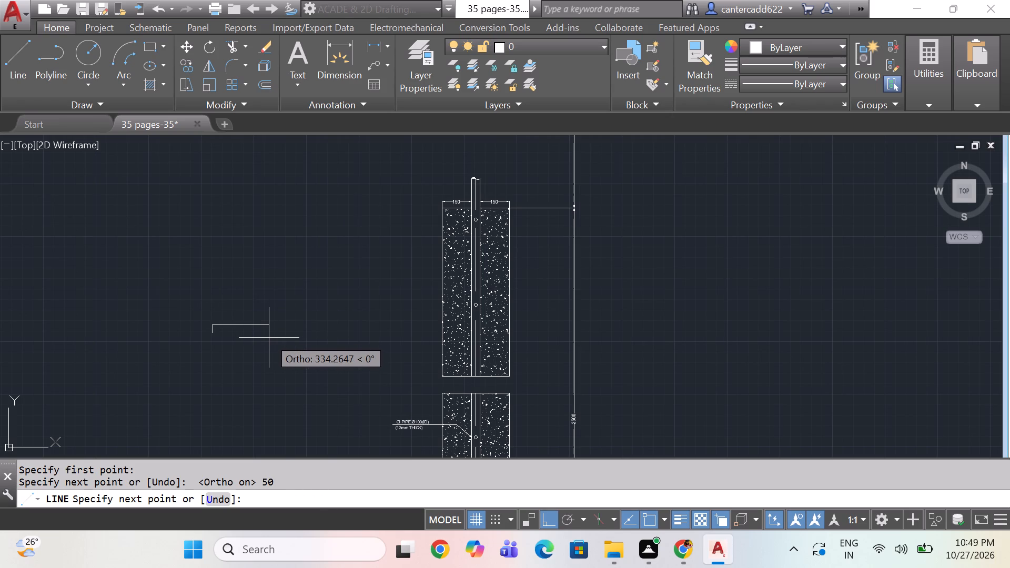
{"action": "key", "text": "1"}
{"action": "key", "text": "BackSpace"}
{"action": "type", "text": "25"}
{"action": "key", "text": "space"}
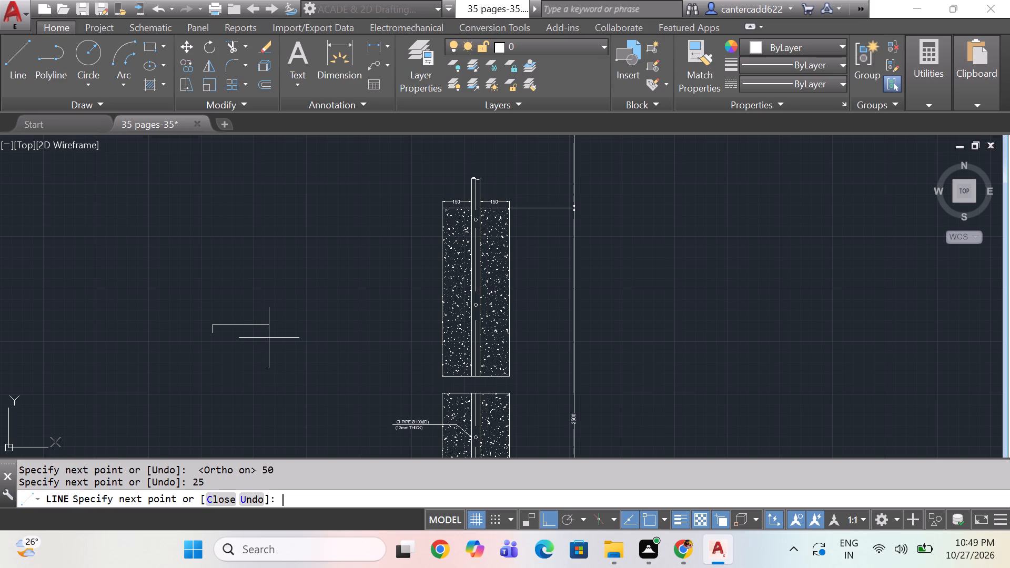
{"action": "type", "text": "50"}
{"action": "key", "text": "space"}
{"action": "type", "text": "50"}
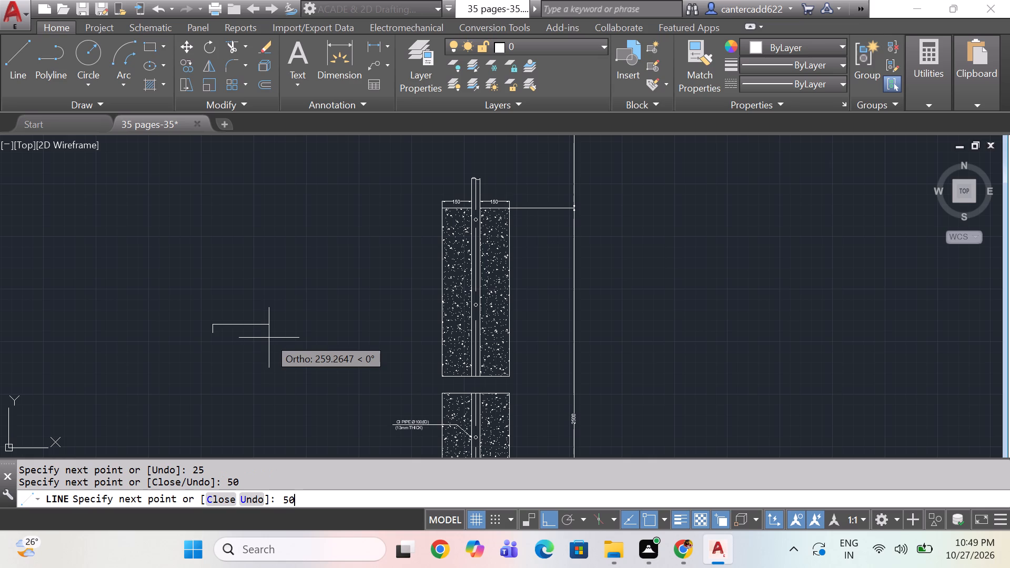
{"action": "key", "text": "space"}
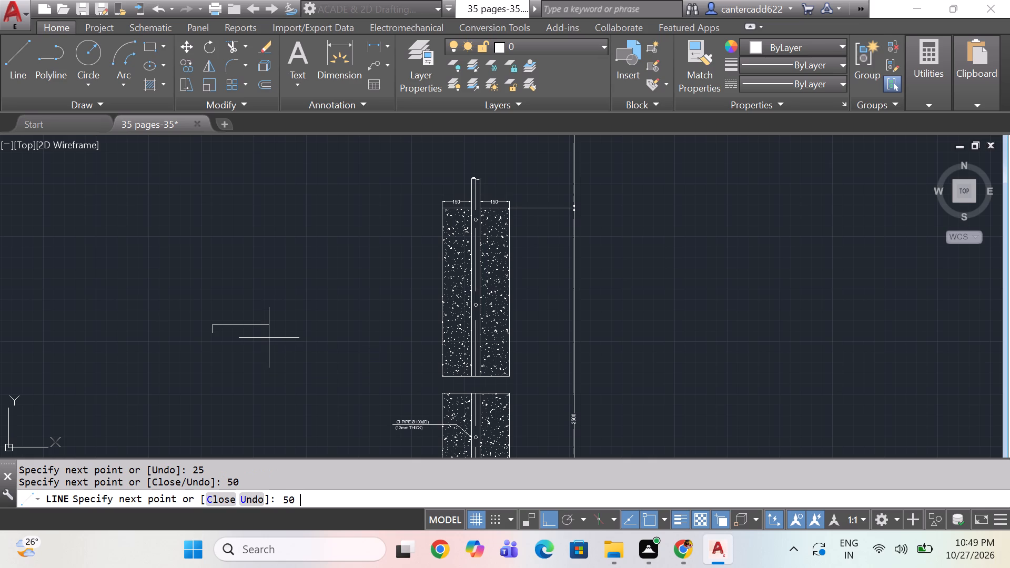
{"action": "type", "text": "75"}
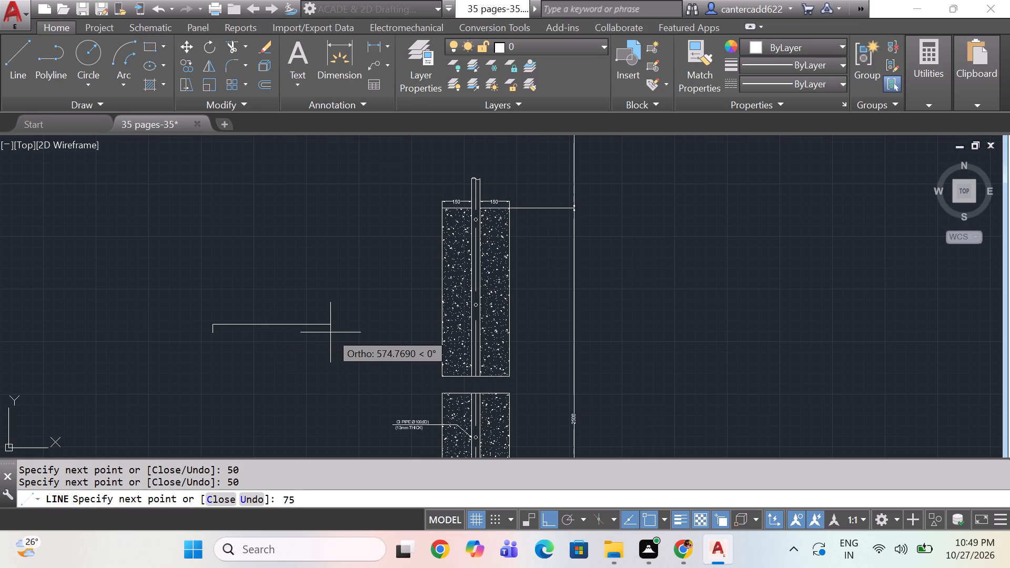
{"action": "key", "text": "space"}
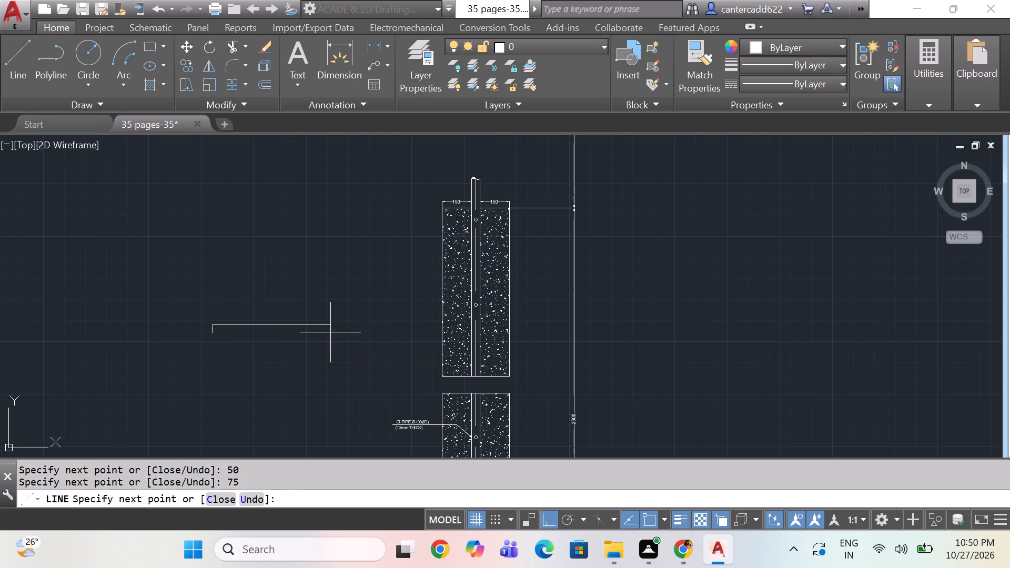
{"action": "key", "text": "space"}
Mirror the five new lines about a vertical axis through the free end of the horizontal run, keeping the originals.
{"action": "left_click_drag", "start_coordinate": [255, 303], "coordinate": [247, 306]}
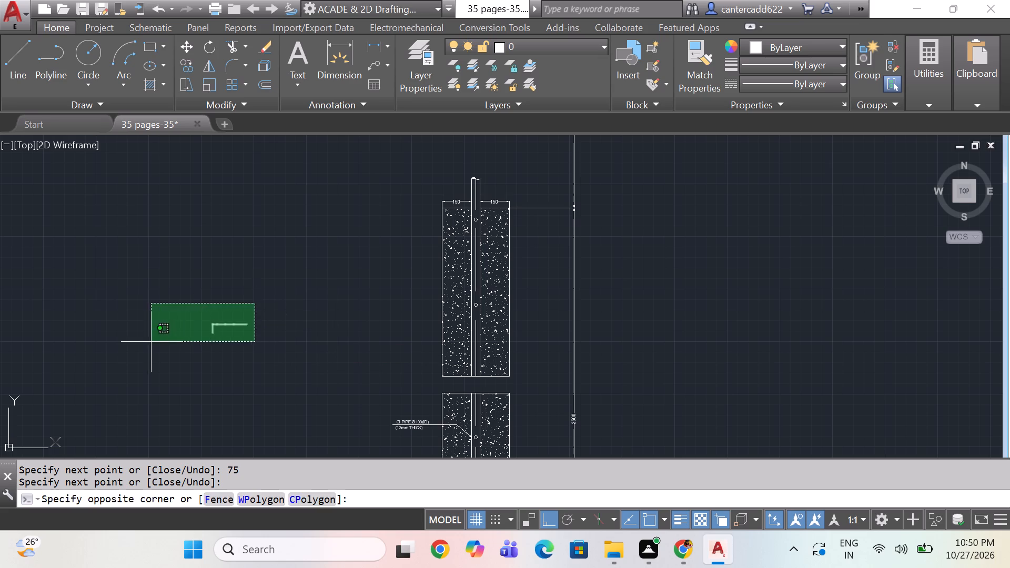
{"action": "left_click", "coordinate": [150, 343]}
{"action": "type", "text": "MI"}
{"action": "key", "text": "space"}
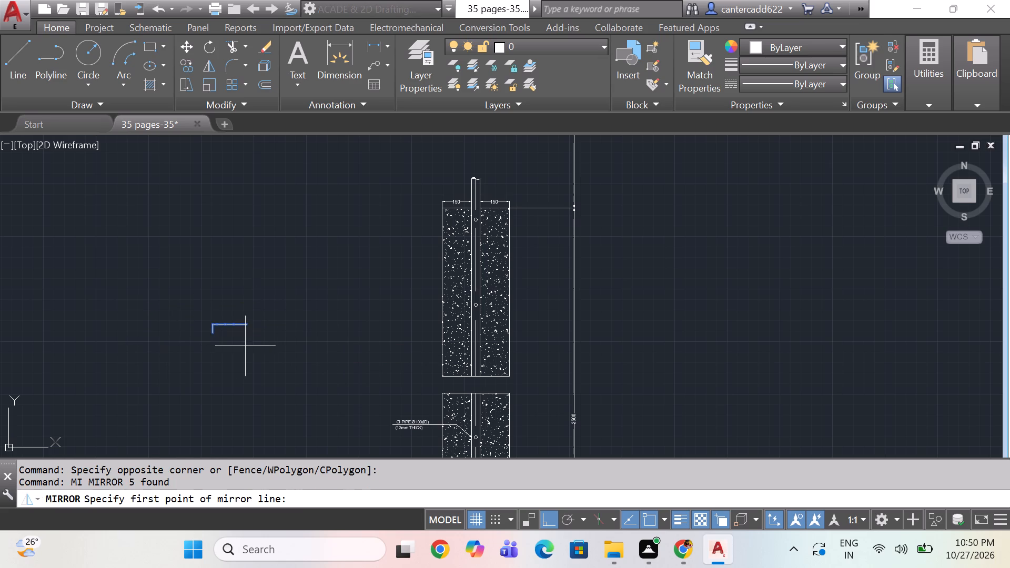
{"action": "scroll", "coordinate": [249, 342], "scroll_direction": "up", "scroll_amount": 2}
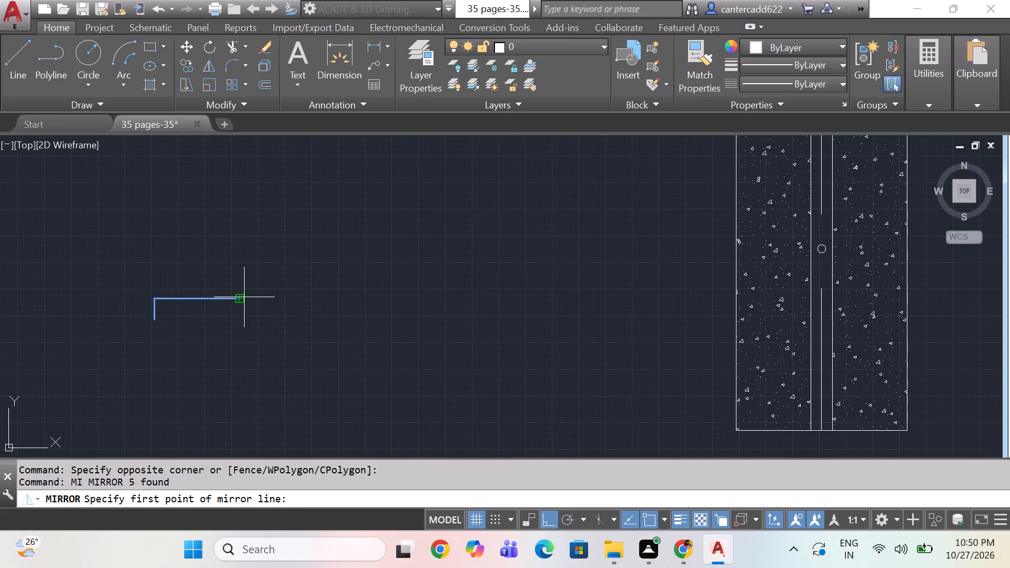
{"action": "left_click_drag", "start_coordinate": [242, 299], "coordinate": [243, 306]}
{"action": "left_click", "coordinate": [246, 347]}
{"action": "key", "text": "space"}
Close the outline with a line joining the lower ends of its two vertical edges.
{"action": "key", "text": "l"}
{"action": "key", "text": "space"}
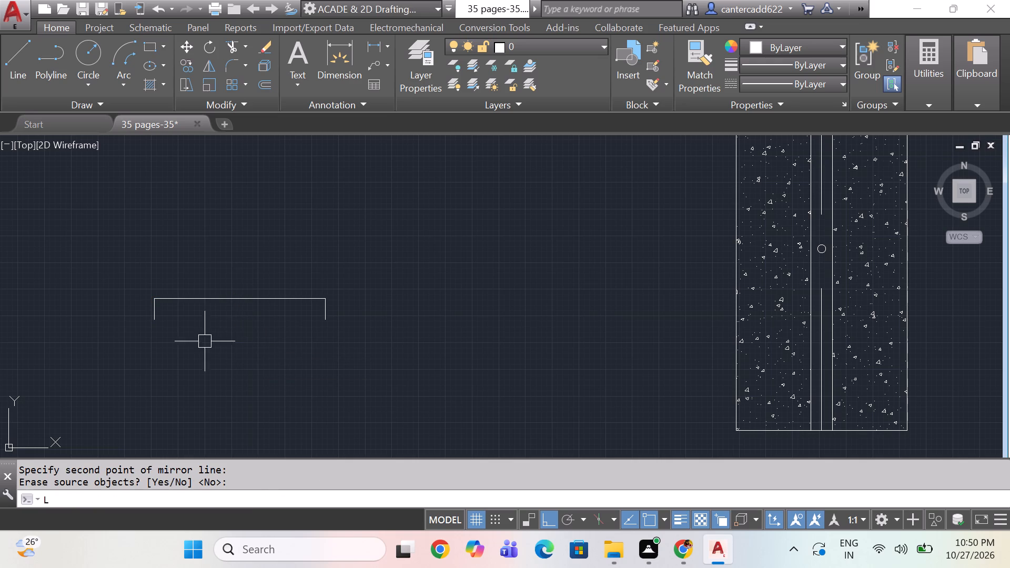
{"action": "left_click", "coordinate": [155, 320]}
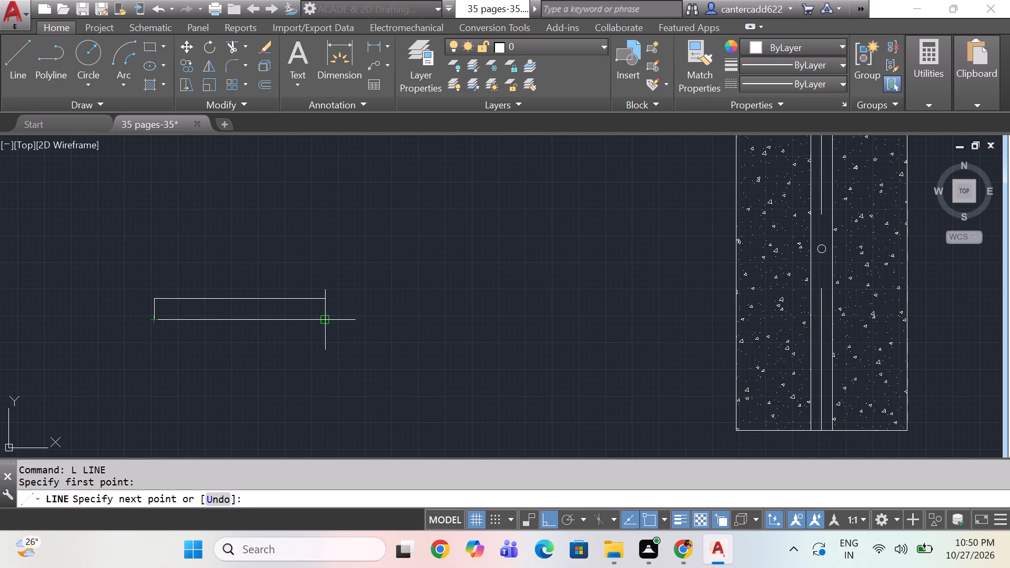
{"action": "left_click", "coordinate": [325, 318]}
{"action": "key", "text": "space"}
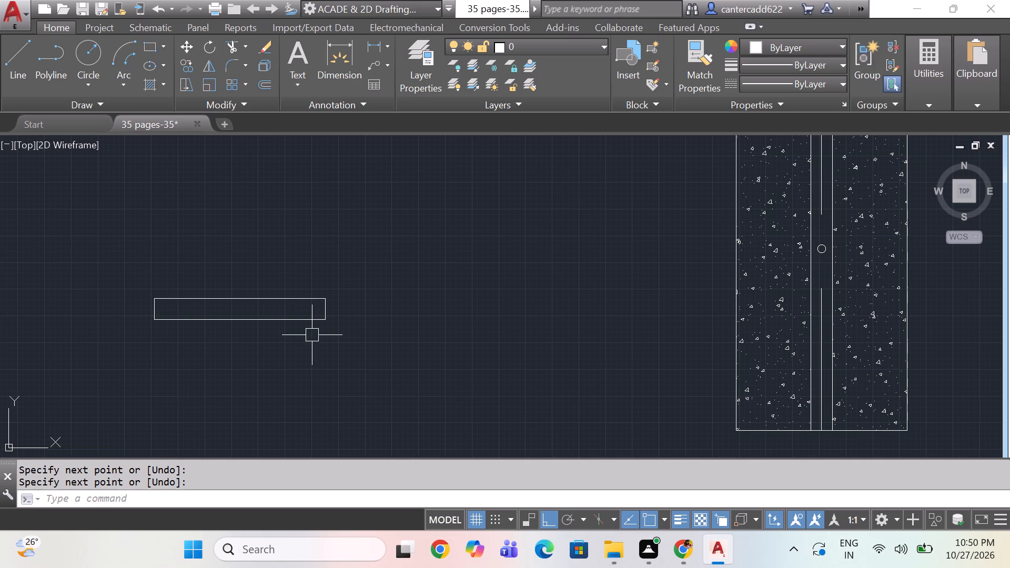
{"action": "left_click", "coordinate": [287, 325]}
{"action": "key", "text": "Escape"}
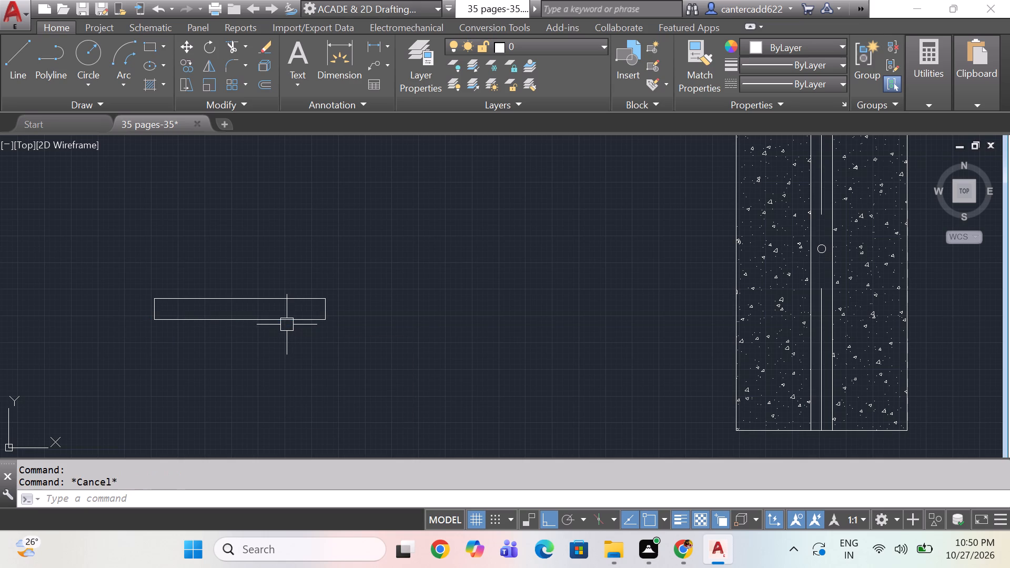
Stretch the rectangle's lower edge upward by 44 to make a thin plate.
{"action": "type", "text": "S"}
{"action": "key", "text": "space"}
{"action": "left_click_drag", "start_coordinate": [341, 346], "coordinate": [335, 344]}
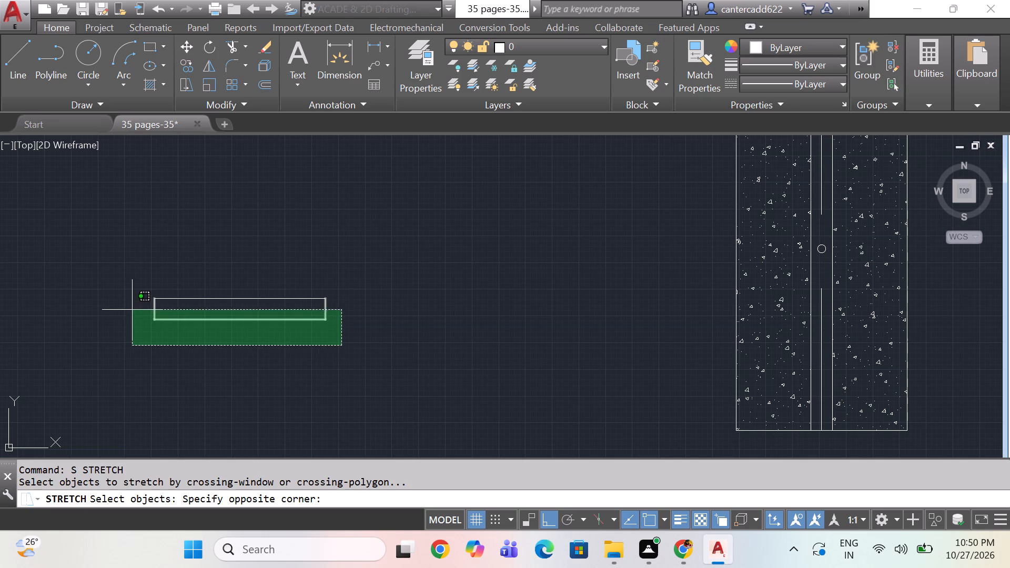
{"action": "left_click", "coordinate": [132, 310]}
{"action": "key", "text": "space"}
{"action": "left_click", "coordinate": [123, 356]}
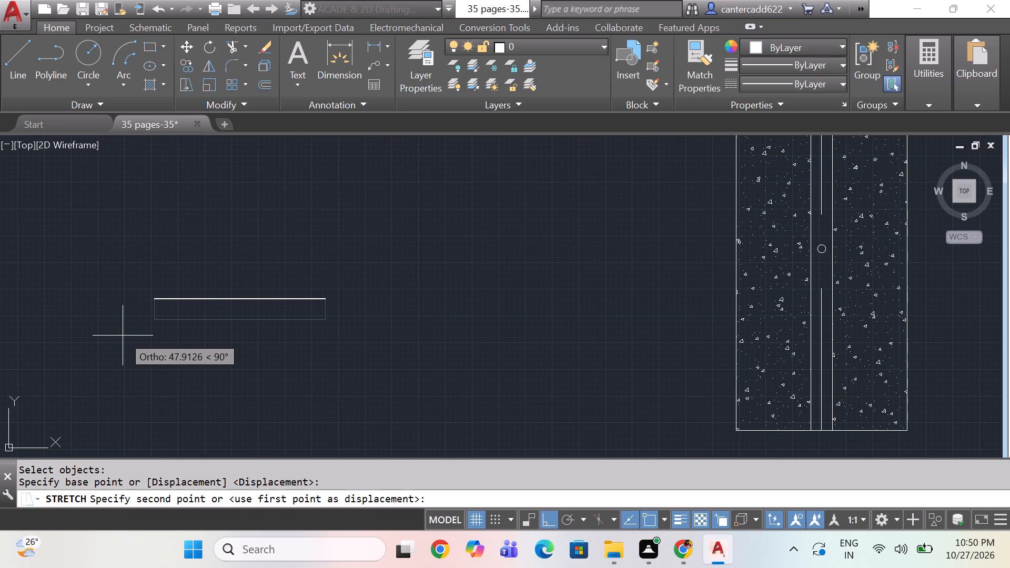
{"action": "type", "text": "44"}
{"action": "key", "text": "space"}
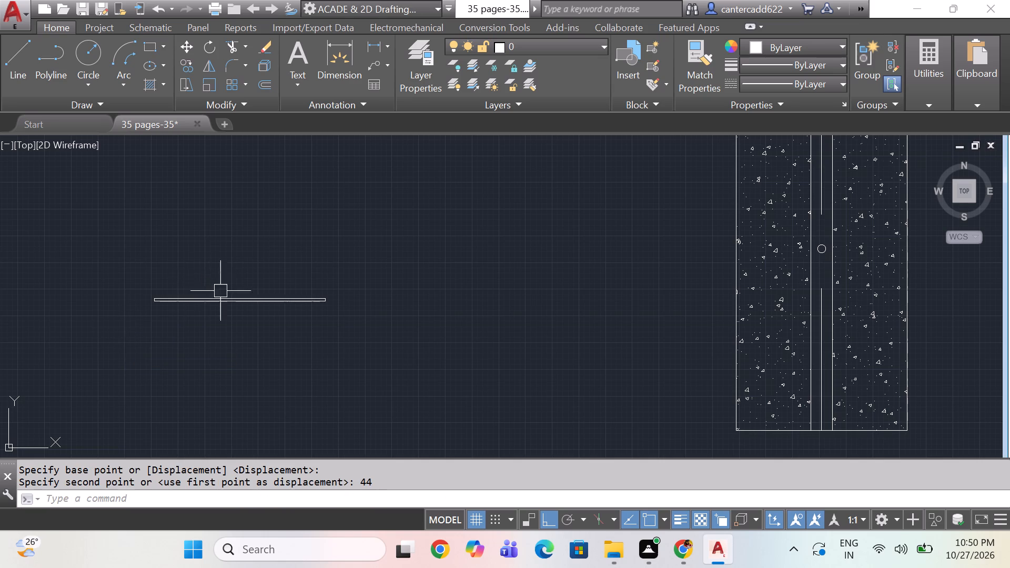
Draw a 3-unit vertical line up from the first segment joint on the plate's top edge, nearest its left end.
{"action": "scroll", "coordinate": [229, 306], "scroll_direction": "down", "scroll_amount": 2}
{"action": "scroll", "coordinate": [262, 337], "scroll_direction": "down", "scroll_amount": 2}
{"action": "scroll", "coordinate": [249, 338], "scroll_direction": "up", "scroll_amount": 3}
{"action": "scroll", "coordinate": [199, 258], "scroll_direction": "up", "scroll_amount": 3}
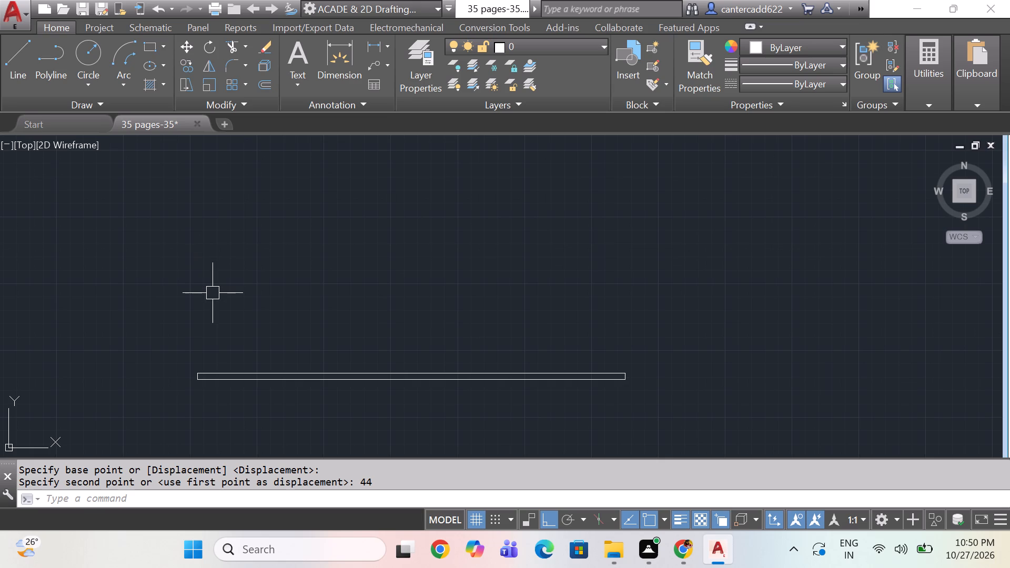
{"action": "scroll", "coordinate": [218, 341], "scroll_direction": "up", "scroll_amount": 1}
{"action": "middle_click_drag", "start_coordinate": [246, 382], "coordinate": [248, 373]}
{"action": "type", "text": "L"}
{"action": "key", "text": "space"}
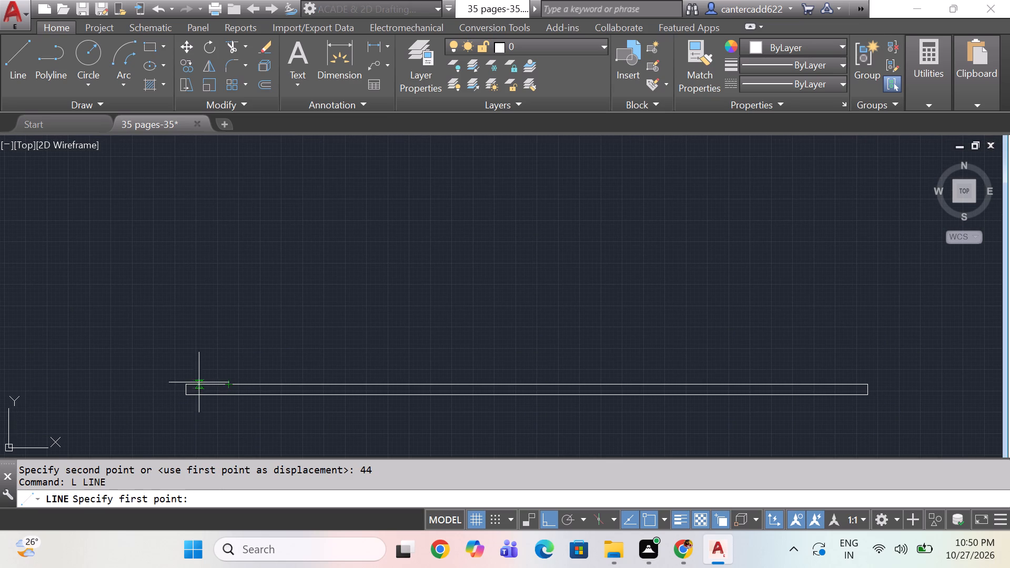
{"action": "left_click", "coordinate": [231, 385]}
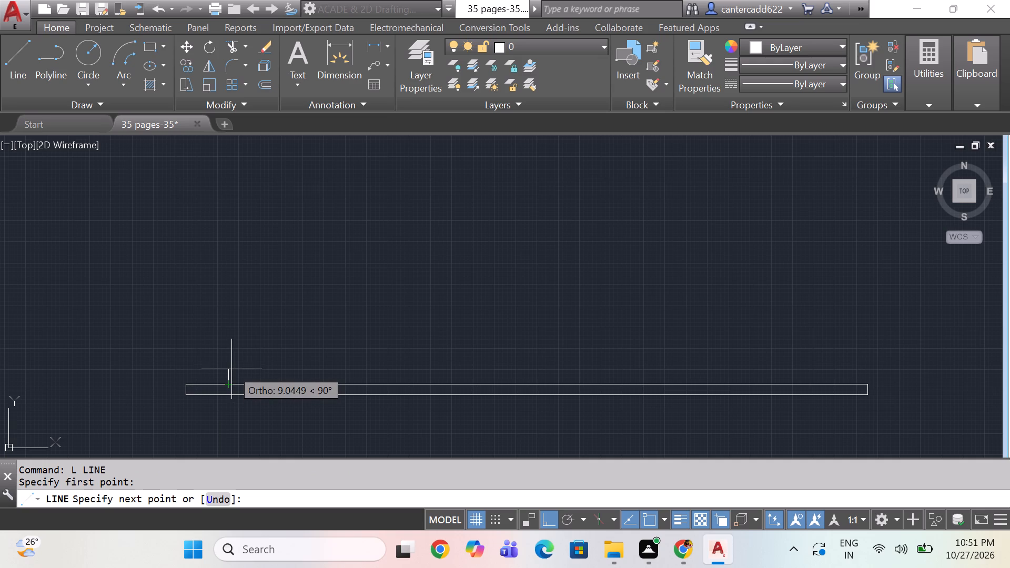
{"action": "scroll", "coordinate": [217, 373], "scroll_direction": "up", "scroll_amount": 3}
{"action": "middle_click_drag", "start_coordinate": [237, 383], "coordinate": [240, 345]}
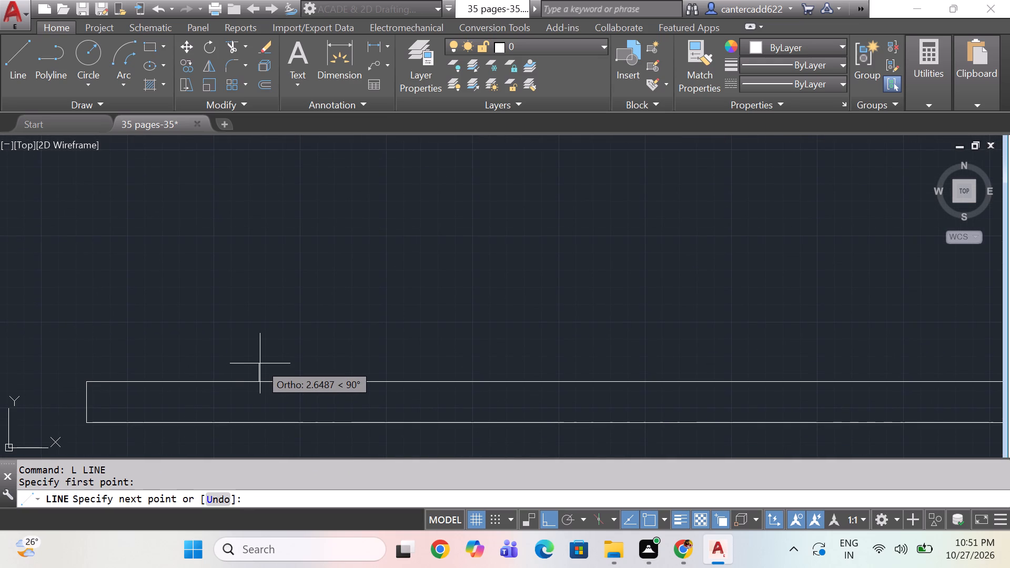
{"action": "key", "text": "3"}
{"action": "key", "text": "space"}
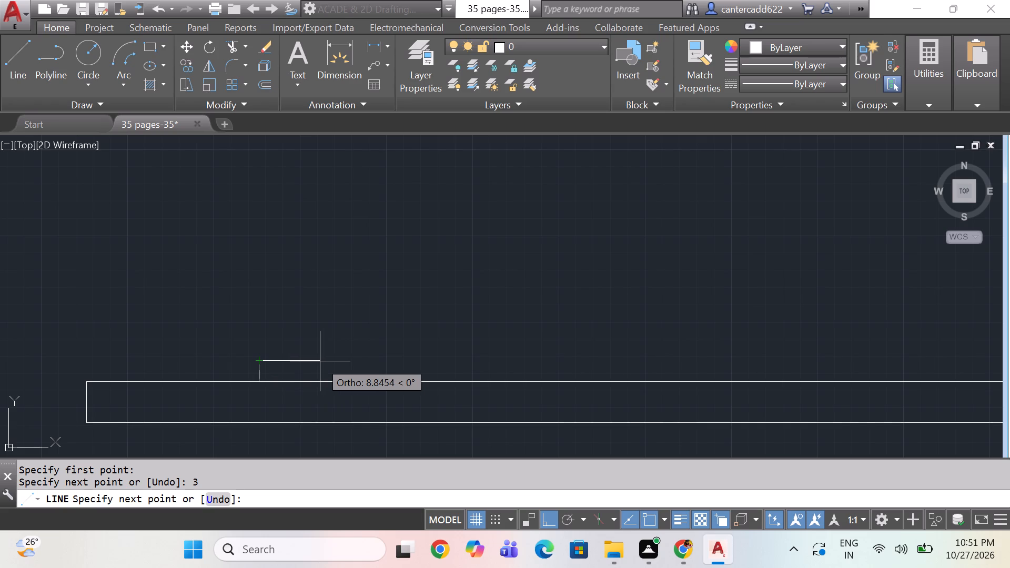
{"action": "key", "text": "space"}
Offset the short vertical line above the plate by 5 to both sides.
{"action": "type", "text": "O"}
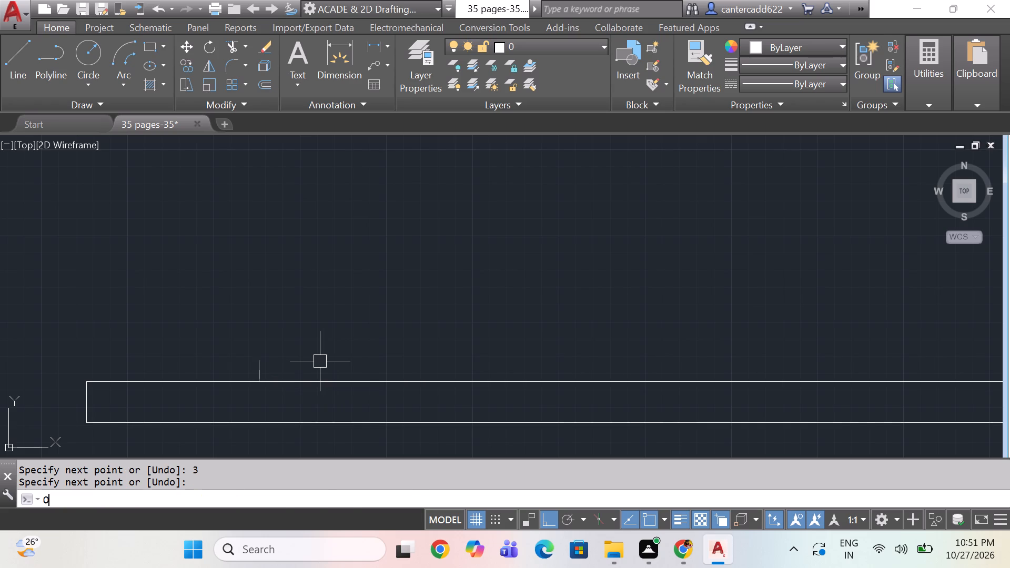
{"action": "key", "text": "space"}
{"action": "type", "text": "5"}
{"action": "key", "text": "space"}
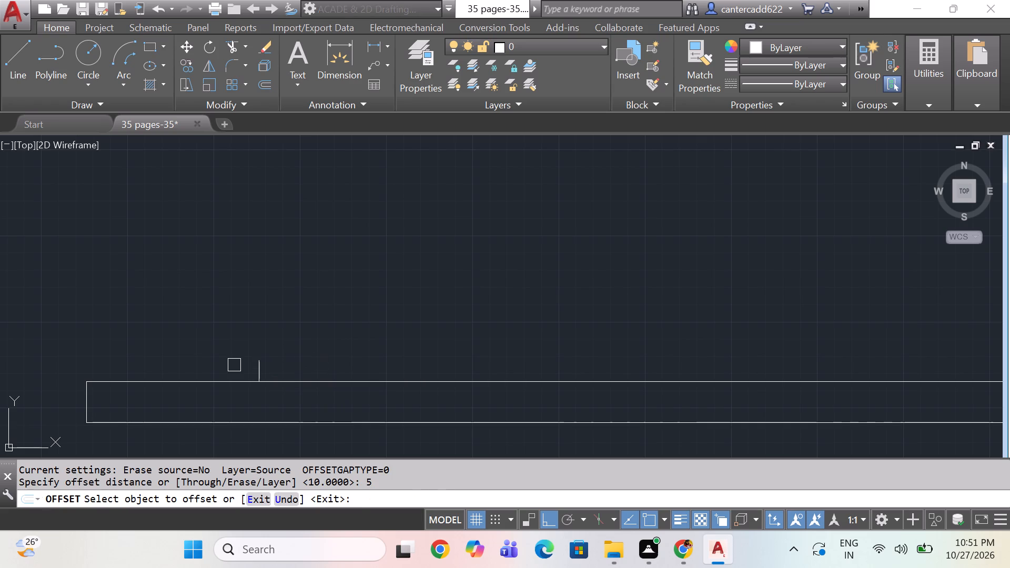
{"action": "left_click_drag", "start_coordinate": [262, 364], "coordinate": [275, 364]}
{"action": "left_click_drag", "start_coordinate": [326, 357], "coordinate": [319, 358]}
{"action": "left_click", "coordinate": [257, 366]}
{"action": "left_click", "coordinate": [199, 352]}
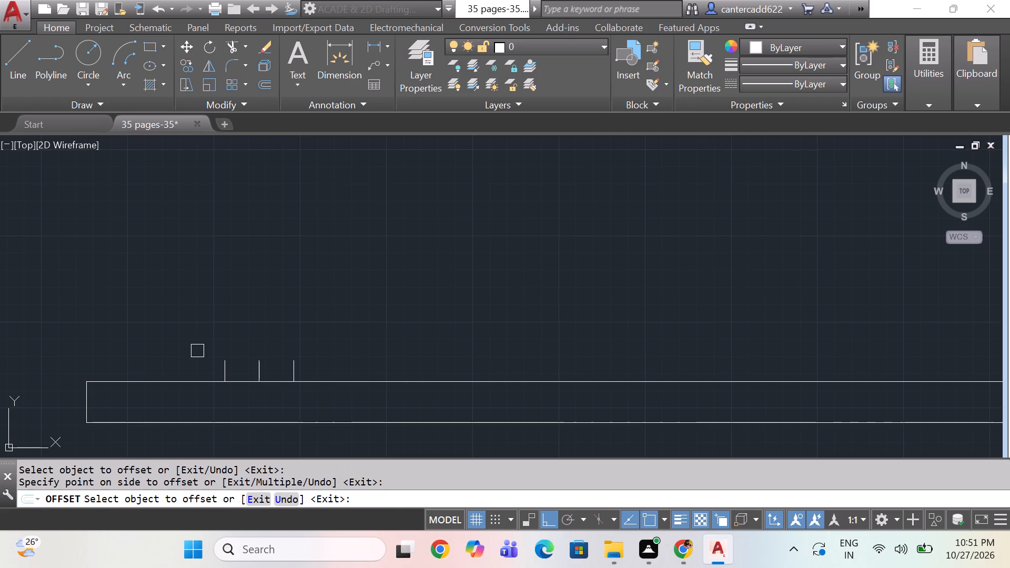
{"action": "key", "text": "space"}
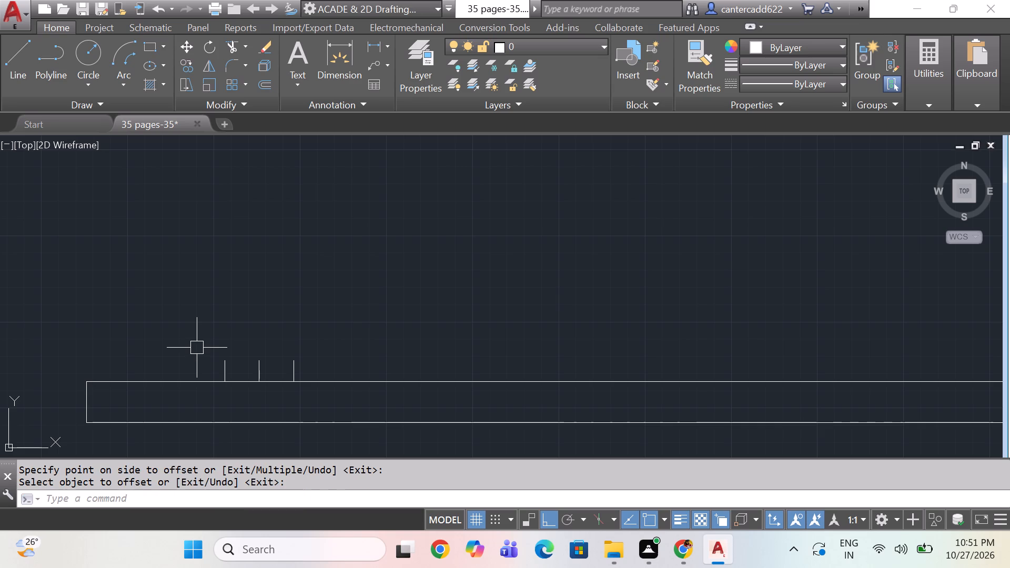
Draw a horizontal line joining the upper ends of the two offset lines to close the small box's top.
{"action": "key", "text": "l"}
{"action": "key", "text": "space"}
{"action": "left_click_drag", "start_coordinate": [224, 358], "coordinate": [236, 358]}
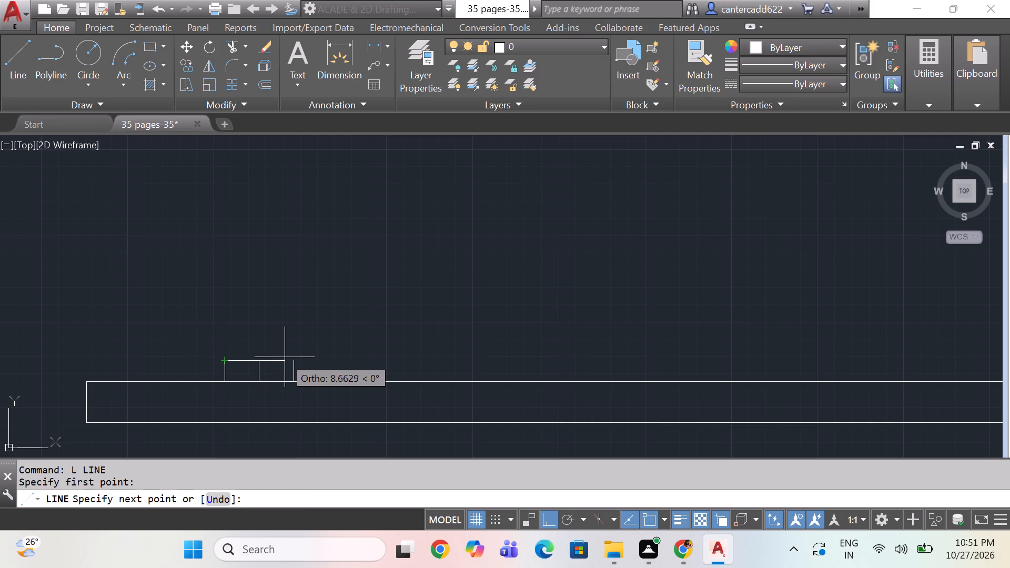
{"action": "left_click", "coordinate": [293, 360]}
{"action": "key", "text": "space"}
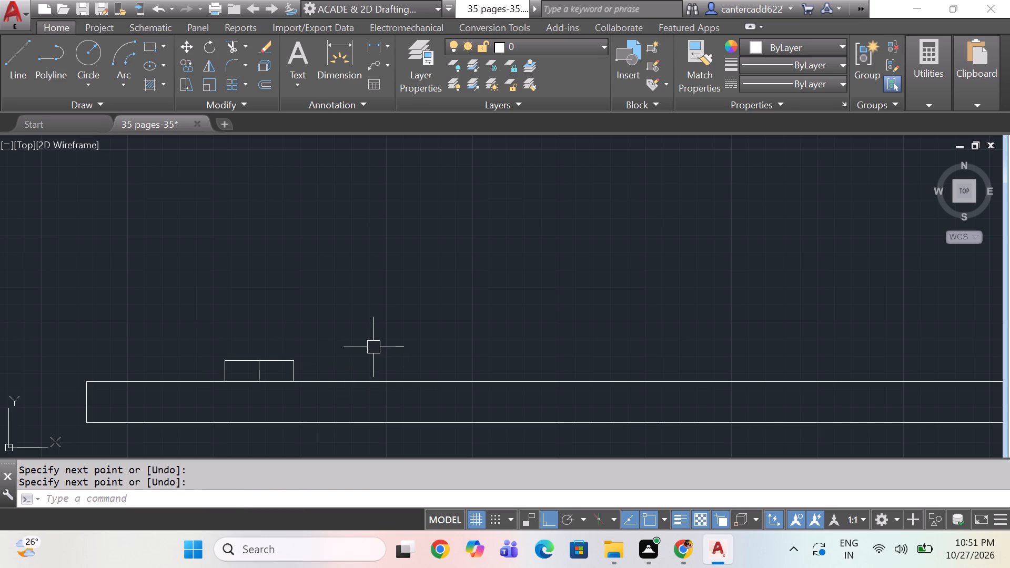
Draw a rectangle 10 wide and 15 high in the empty area just above the small box.
{"action": "type", "text": "RE"}
{"action": "key", "text": "space"}
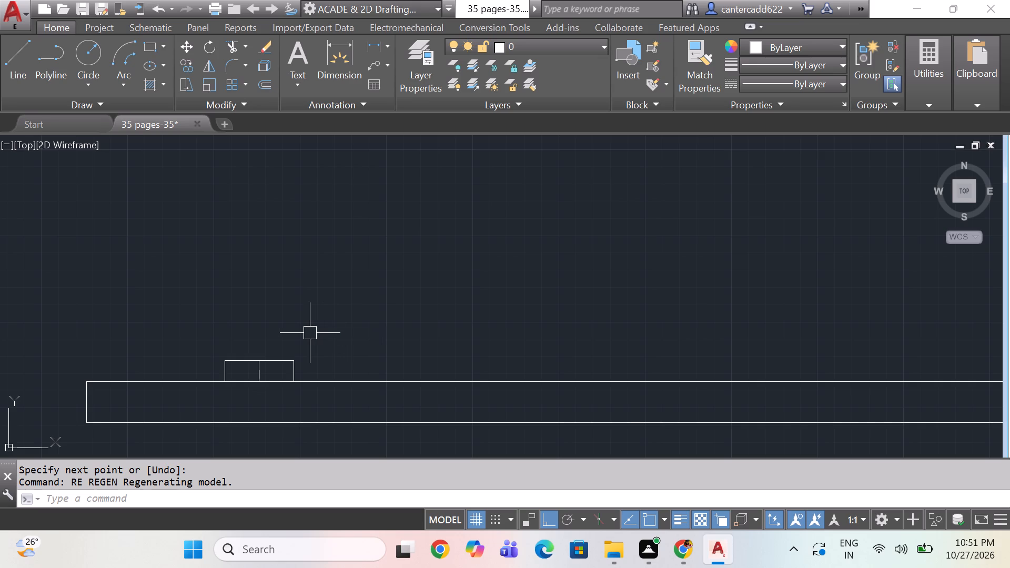
{"action": "key", "text": "r"}
{"action": "key", "text": "e"}
{"action": "key", "text": "c"}
{"action": "key", "text": "space"}
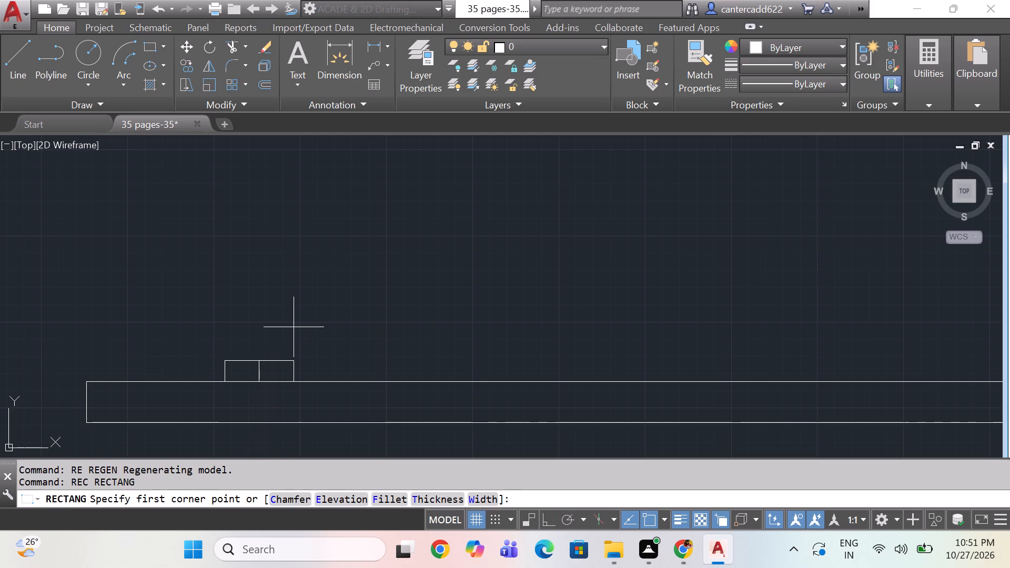
{"action": "left_click", "coordinate": [294, 327]}
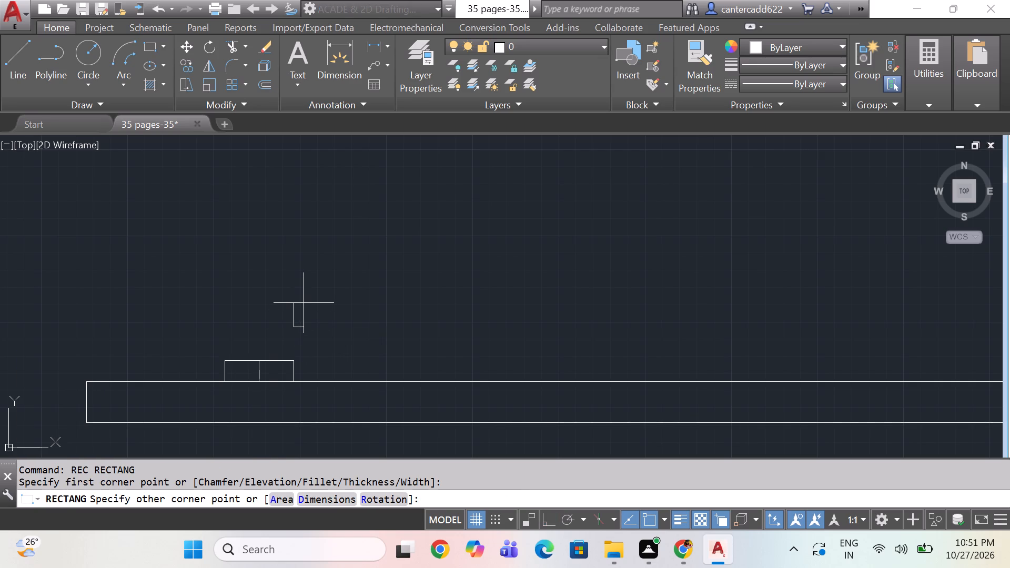
{"action": "key", "text": "shift+at"}
{"action": "type", "text": "10"}
{"action": "key", "text": "comma"}
{"action": "type", "text": "15"}
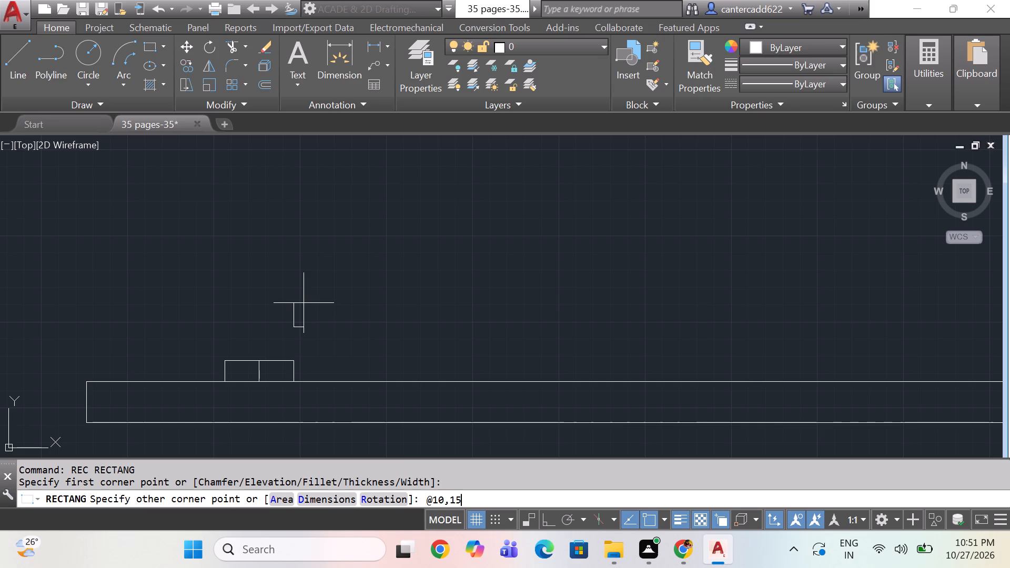
{"action": "key", "text": "Return"}
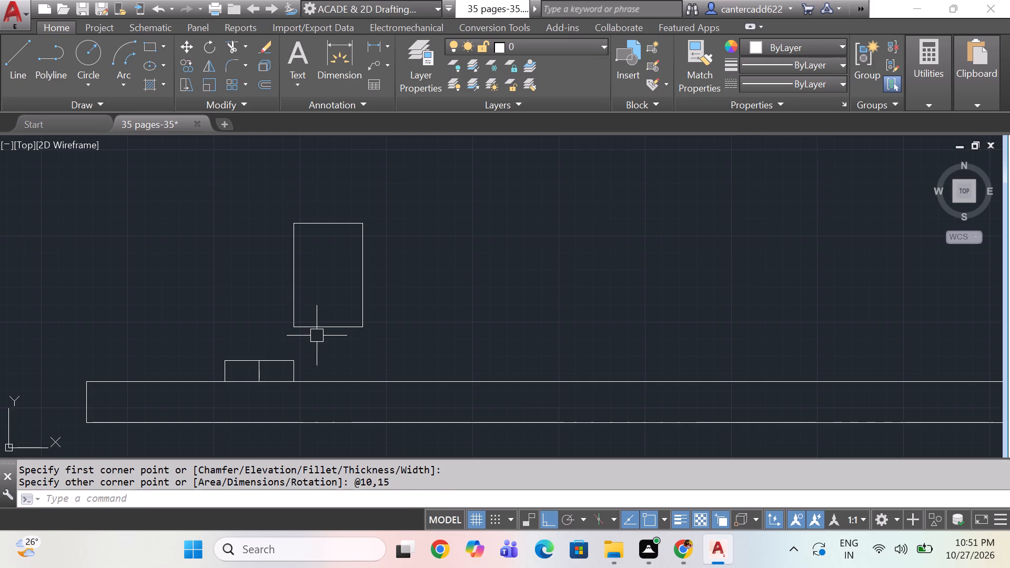
Stretch the rectangle's upper and right edges inward to its centre three times each, halving its height and width every time.
{"action": "left_click", "coordinate": [320, 329]}
{"action": "left_click", "coordinate": [329, 223]}
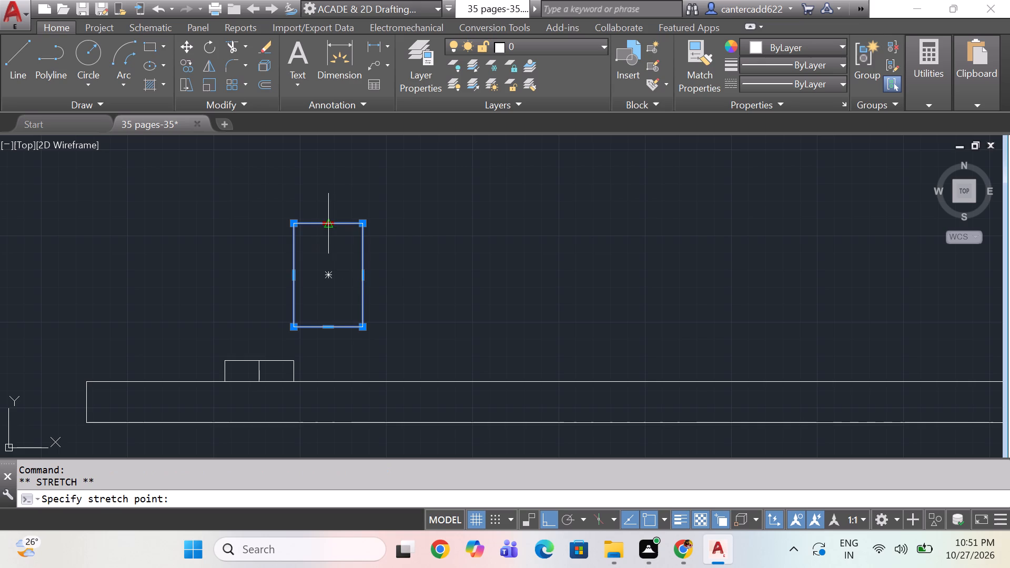
{"action": "left_click", "coordinate": [326, 277]}
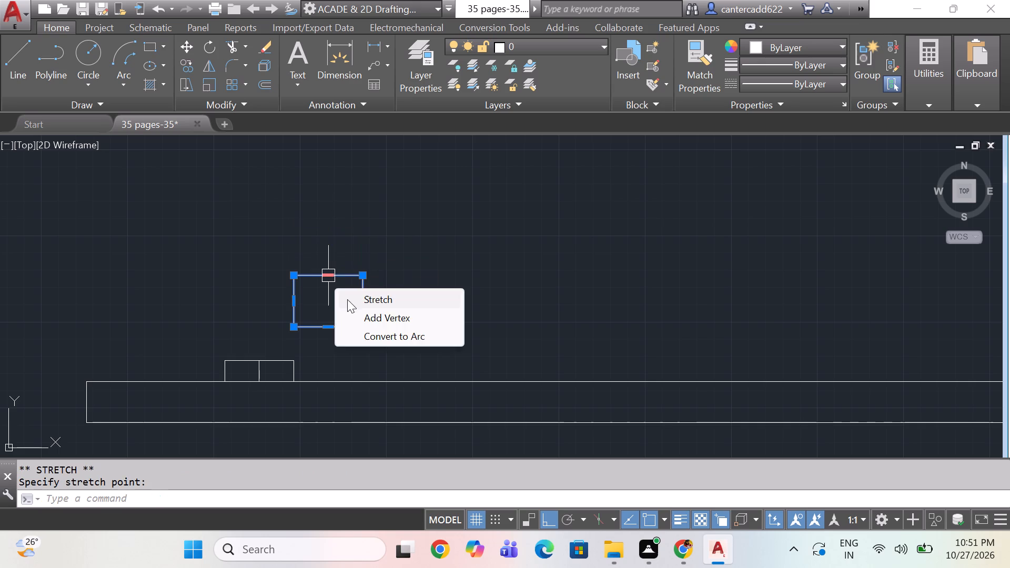
{"action": "left_click", "coordinate": [365, 301]}
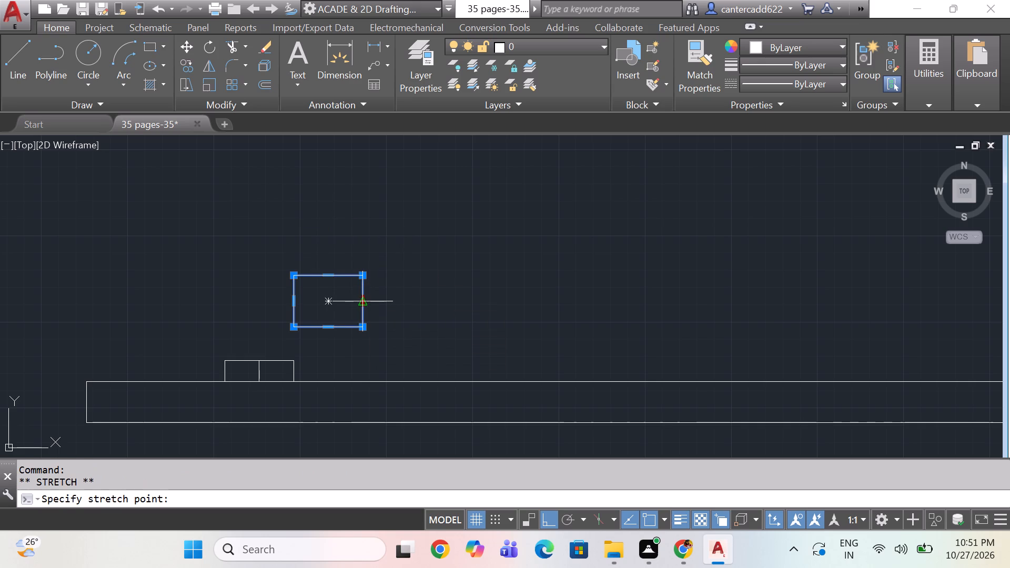
{"action": "left_click", "coordinate": [328, 303]}
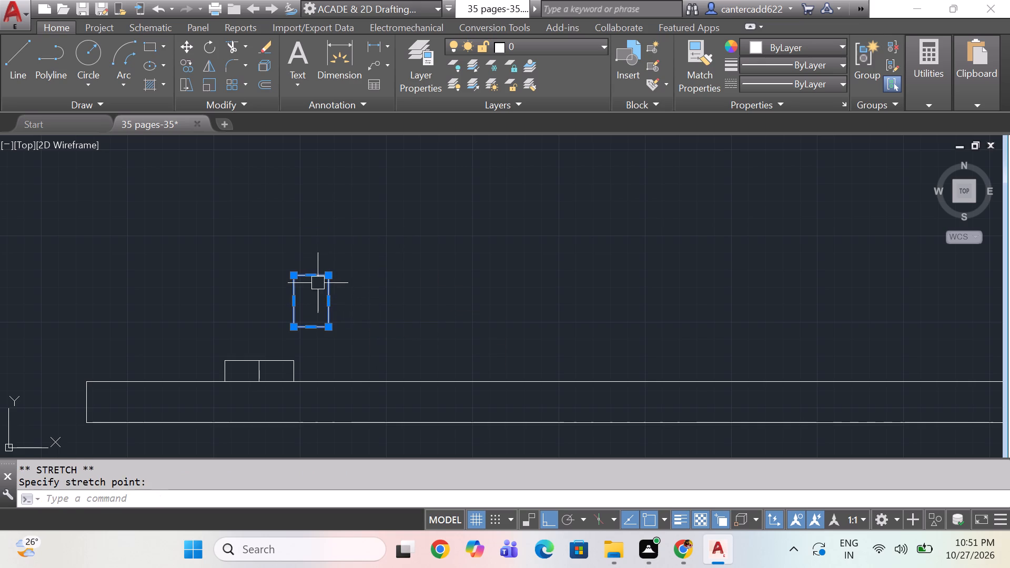
{"action": "left_click", "coordinate": [314, 275]}
{"action": "left_click", "coordinate": [315, 299]}
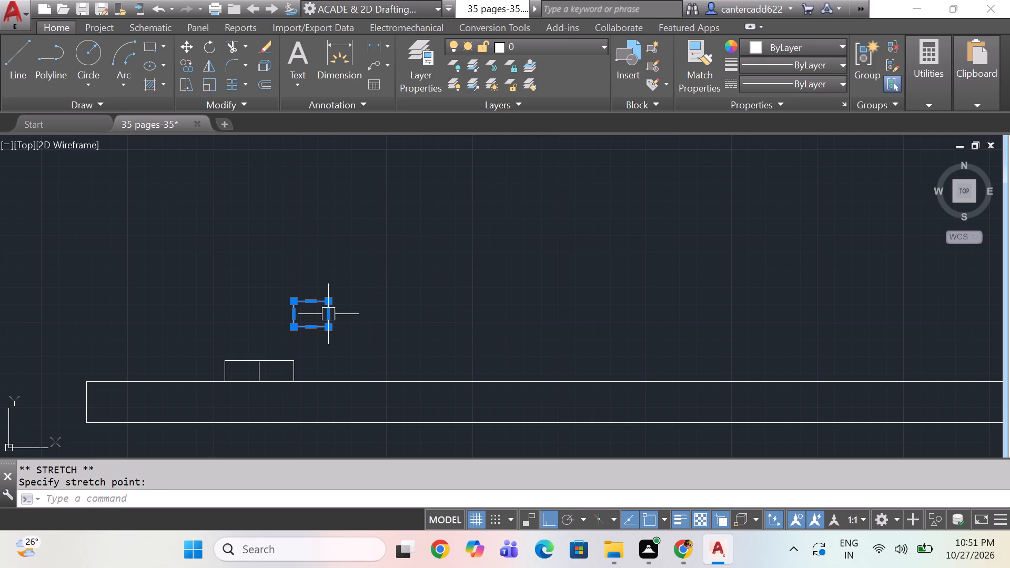
{"action": "left_click", "coordinate": [327, 311]}
{"action": "left_click", "coordinate": [312, 315]}
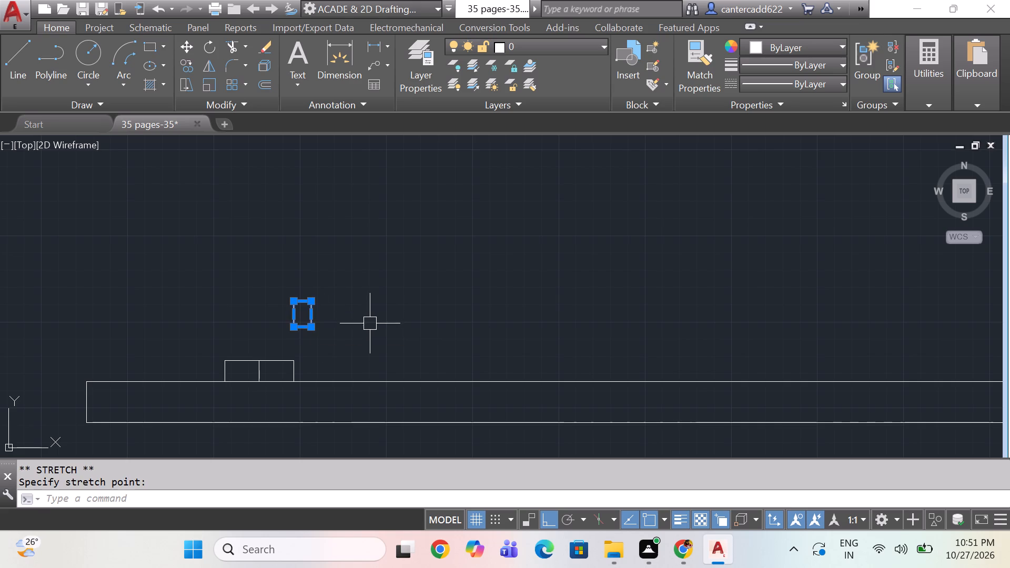
{"action": "scroll", "coordinate": [293, 341], "scroll_direction": "up", "scroll_amount": 1}
{"action": "middle_click_drag", "start_coordinate": [295, 340], "coordinate": [336, 341]}
{"action": "scroll", "coordinate": [346, 303], "scroll_direction": "up", "scroll_amount": 1}
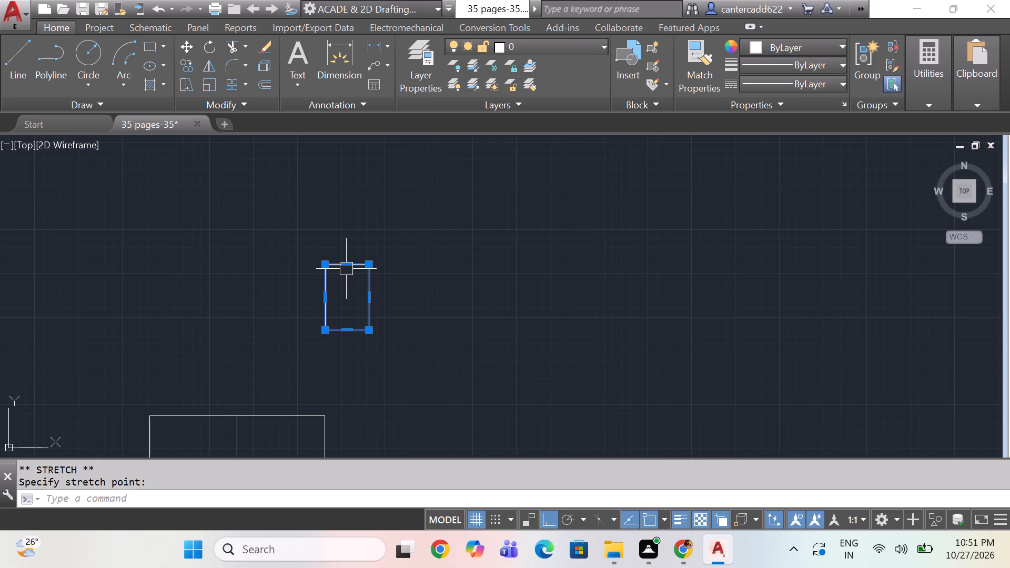
{"action": "left_click", "coordinate": [349, 266]}
{"action": "left_click", "coordinate": [344, 295]}
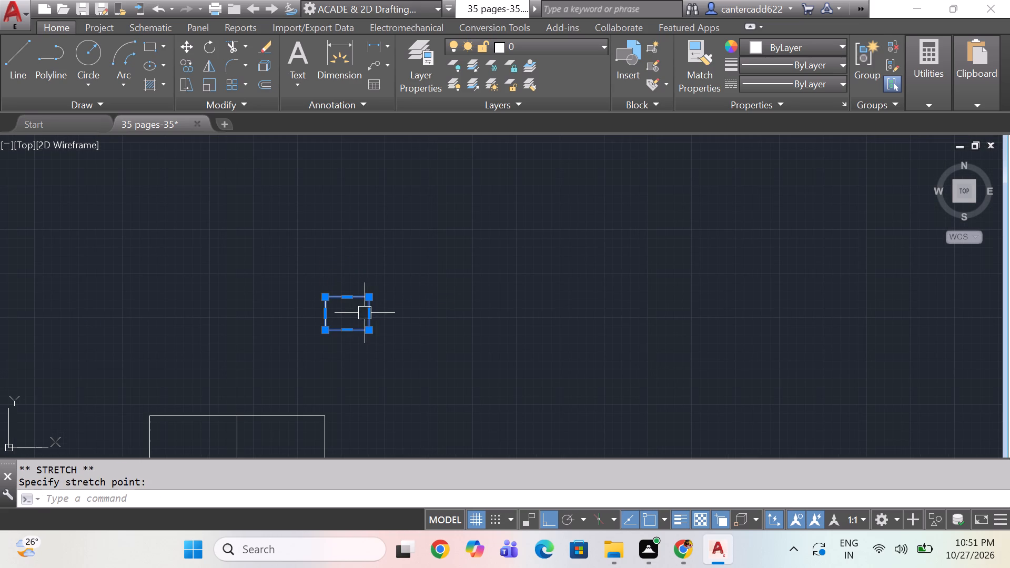
{"action": "left_click", "coordinate": [366, 314]}
{"action": "left_click", "coordinate": [350, 314]}
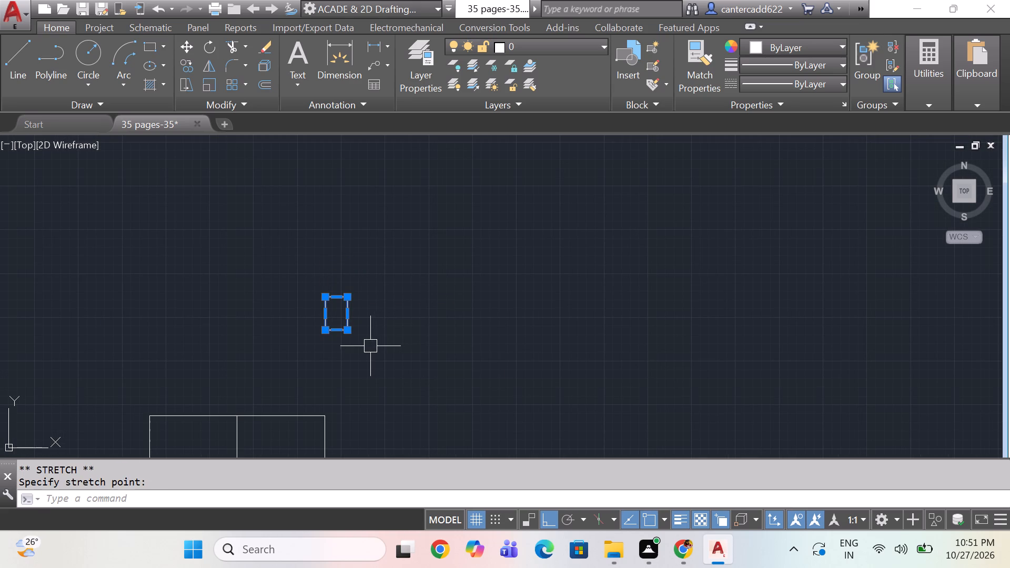
Move the small rectangle by its lower edge's midpoint onto the centre of the box's top edge.
{"action": "key", "text": "m"}
{"action": "key", "text": "space"}
{"action": "left_click", "coordinate": [340, 332]}
{"action": "left_click", "coordinate": [240, 415]}
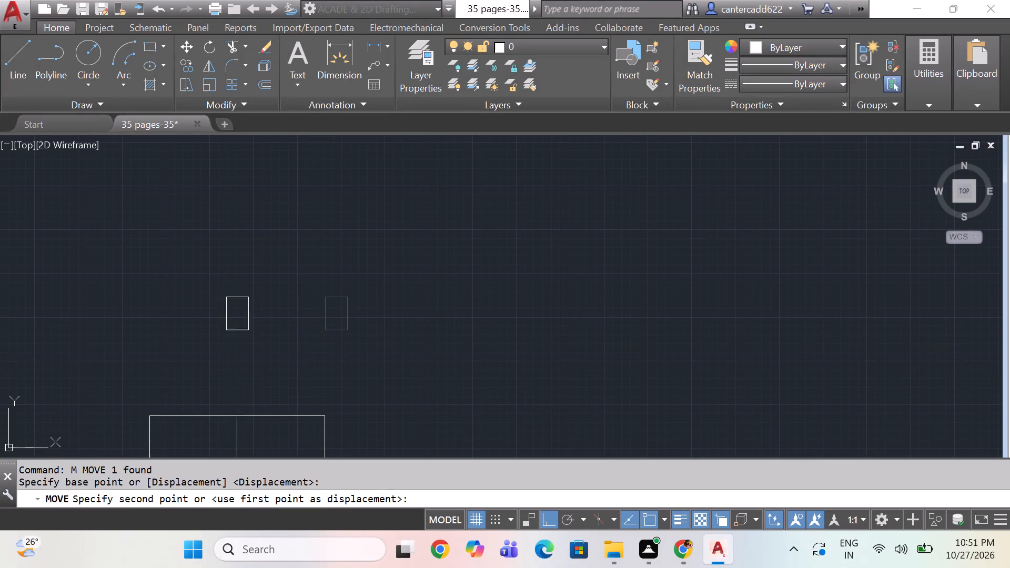
{"action": "scroll", "coordinate": [361, 369], "scroll_direction": "down", "scroll_amount": 2}
{"action": "middle_click_drag", "start_coordinate": [361, 369], "coordinate": [343, 279]}
{"action": "scroll", "coordinate": [338, 282], "scroll_direction": "down", "scroll_amount": 1}
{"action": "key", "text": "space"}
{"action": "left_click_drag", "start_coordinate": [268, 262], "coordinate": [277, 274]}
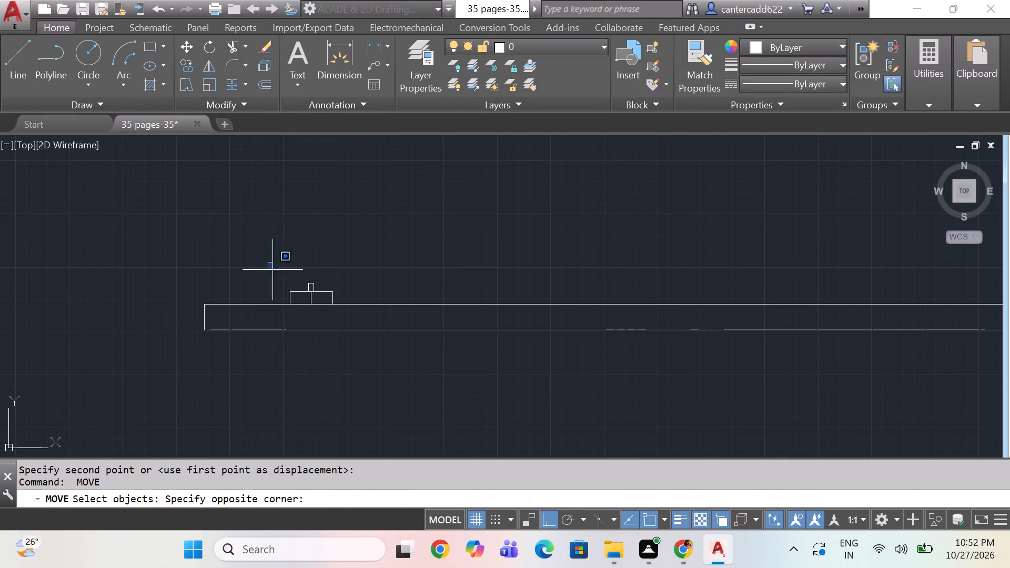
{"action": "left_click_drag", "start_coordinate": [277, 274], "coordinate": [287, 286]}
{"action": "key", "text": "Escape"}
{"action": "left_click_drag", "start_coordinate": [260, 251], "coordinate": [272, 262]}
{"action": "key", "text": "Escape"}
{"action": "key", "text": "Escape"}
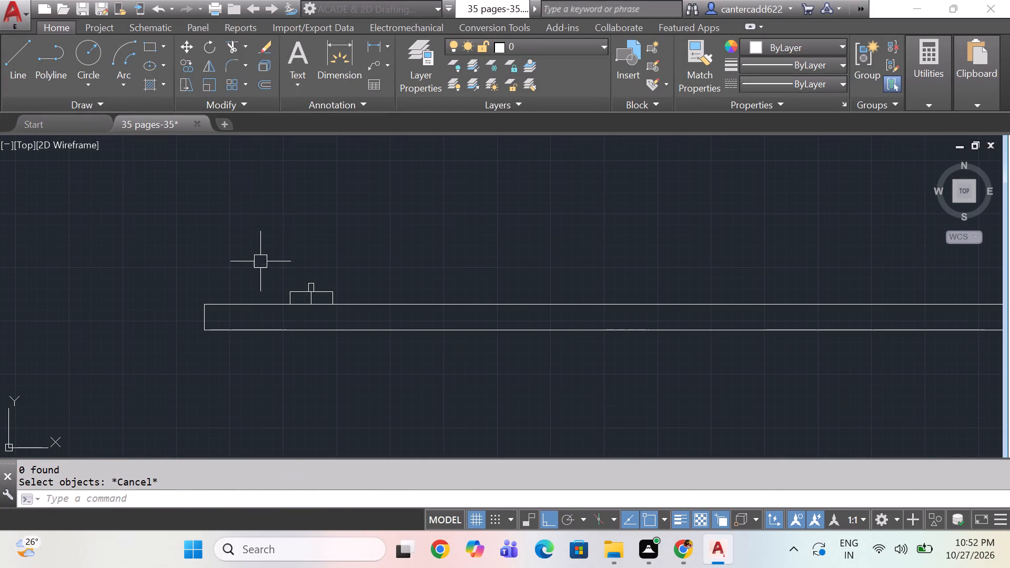
Copy the box with its small top rectangle from its centre base point to the second and third segment joints on the plate's top edge.
{"action": "left_click_drag", "start_coordinate": [260, 261], "coordinate": [265, 267]}
{"action": "left_click", "coordinate": [346, 314]}
{"action": "key", "text": "c"}
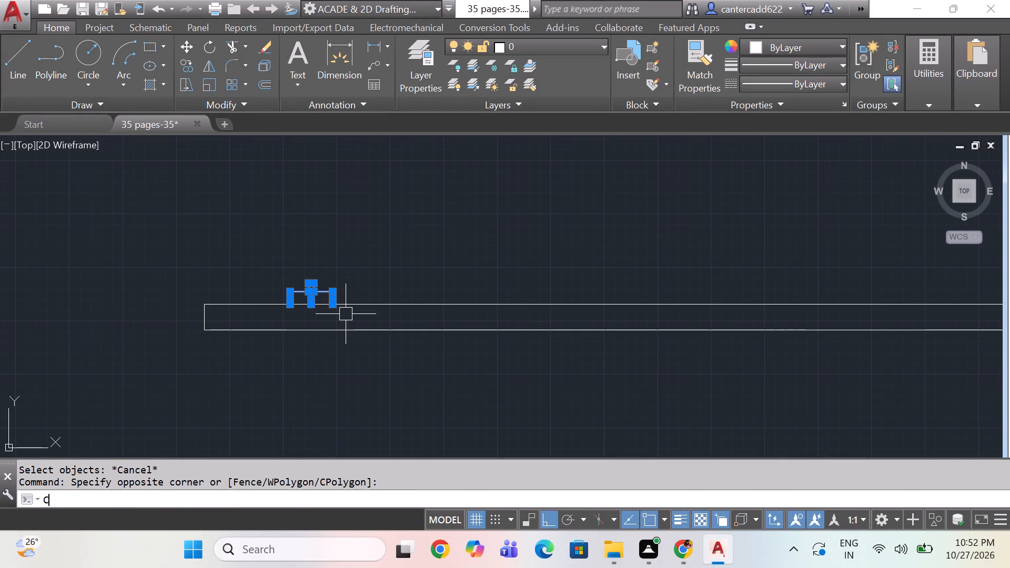
{"action": "type", "text": "O"}
{"action": "key", "text": "space"}
{"action": "left_click", "coordinate": [312, 305]}
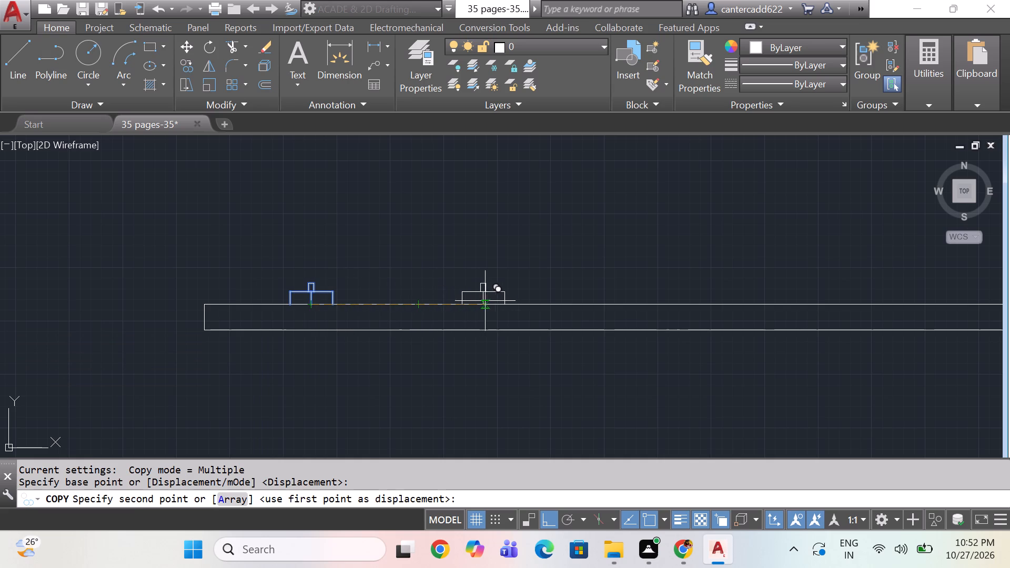
{"action": "left_click", "coordinate": [528, 303]}
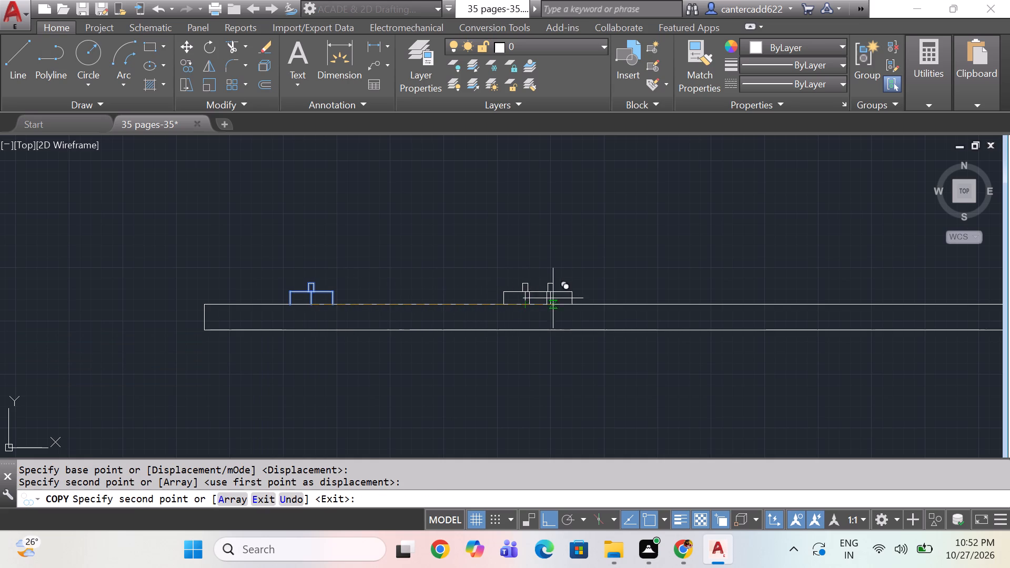
{"action": "middle_click_drag", "start_coordinate": [548, 305], "coordinate": [435, 323]}
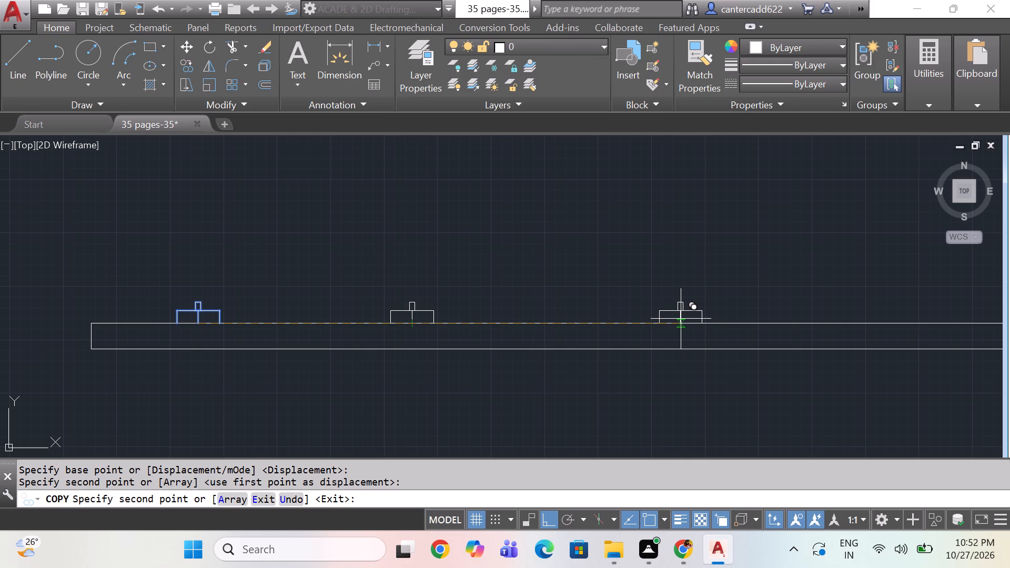
{"action": "middle_click_drag", "start_coordinate": [676, 320], "coordinate": [573, 326]}
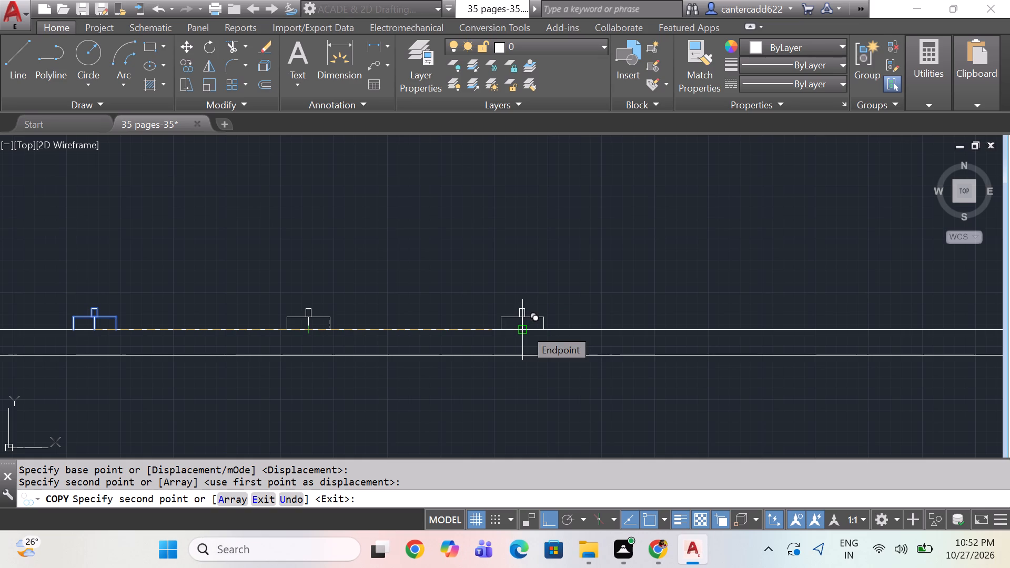
{"action": "left_click", "coordinate": [525, 329]}
{"action": "scroll", "coordinate": [475, 369], "scroll_direction": "down", "scroll_amount": 1}
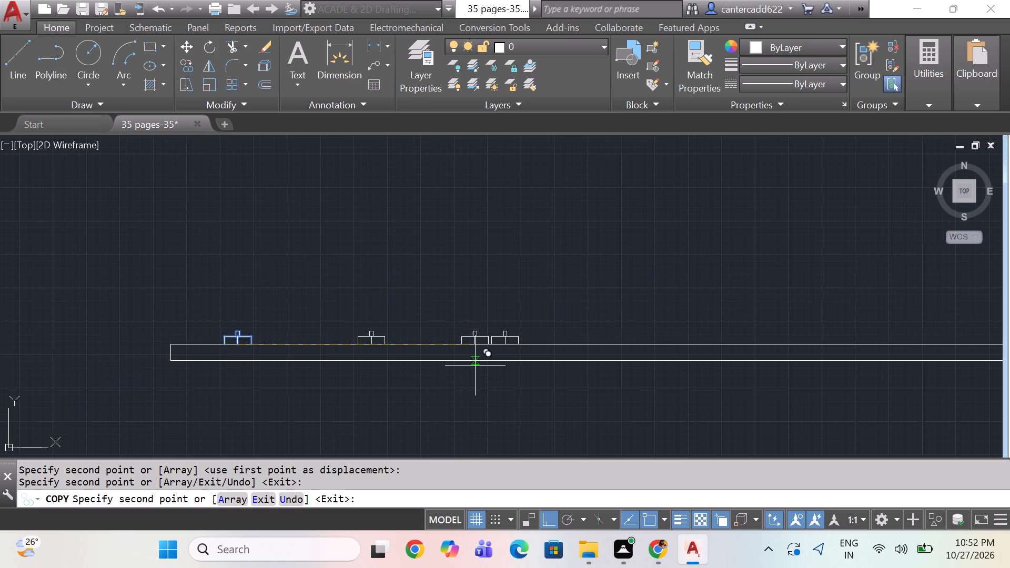
{"action": "key", "text": "space"}
Mirror the three fittings with their joint segments about the vertical line through the plate's midpoint, keeping the originals.
{"action": "left_click_drag", "start_coordinate": [213, 275], "coordinate": [228, 294]}
{"action": "left_click", "coordinate": [539, 402]}
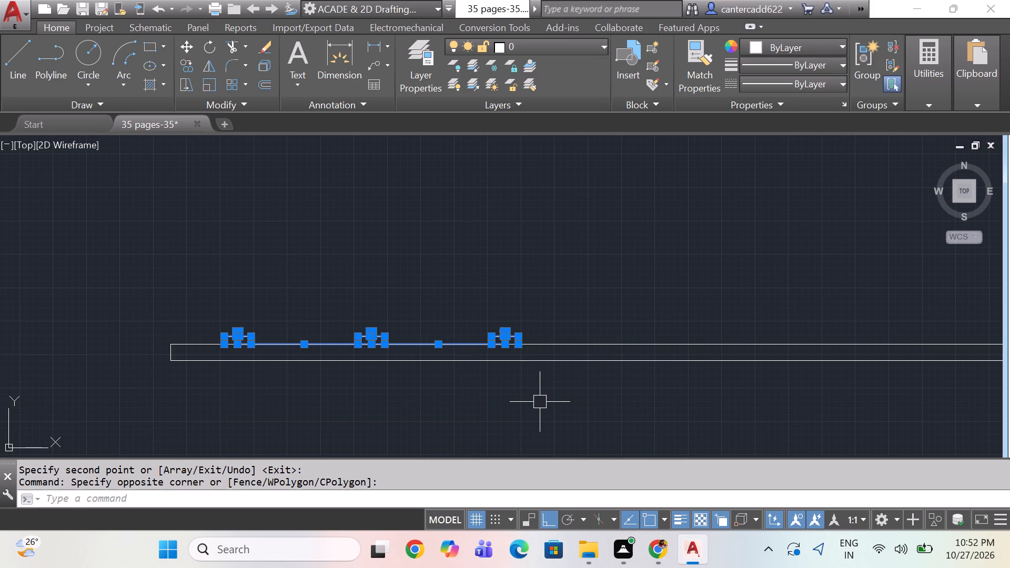
{"action": "key", "text": "m"}
{"action": "key", "text": "i"}
{"action": "key", "text": "space"}
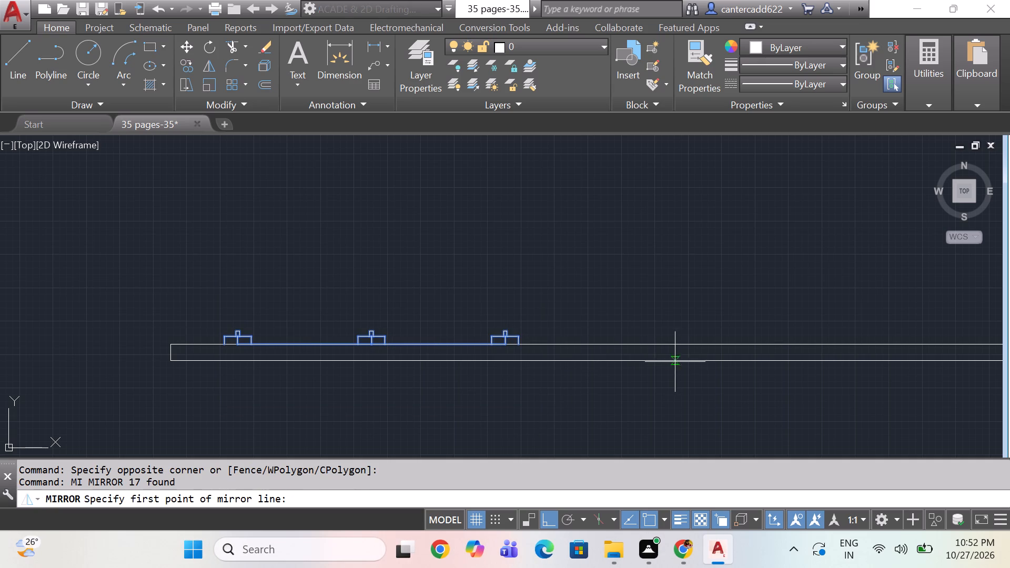
{"action": "left_click", "coordinate": [706, 361]}
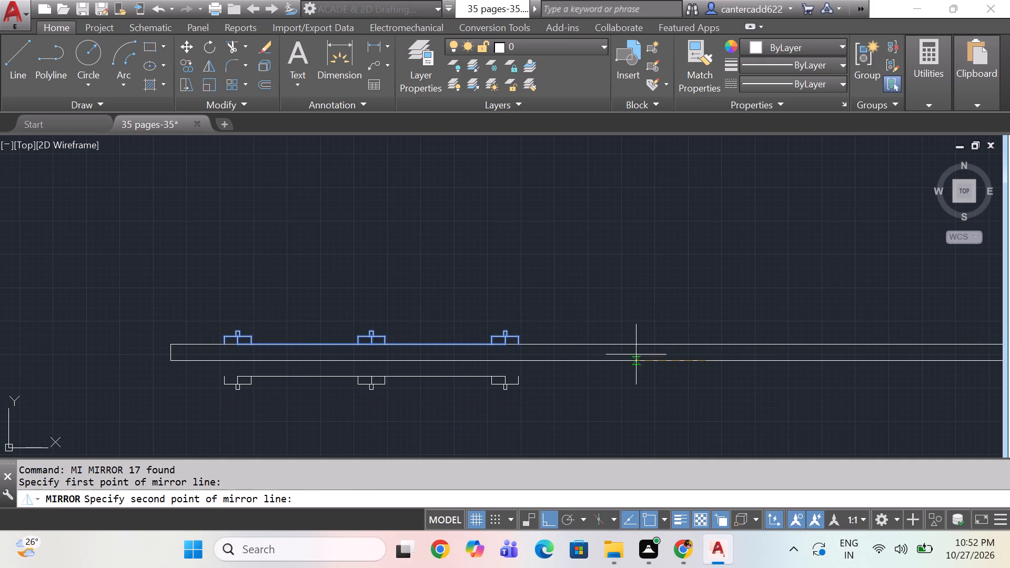
{"action": "middle_click_drag", "start_coordinate": [706, 345], "coordinate": [554, 340]}
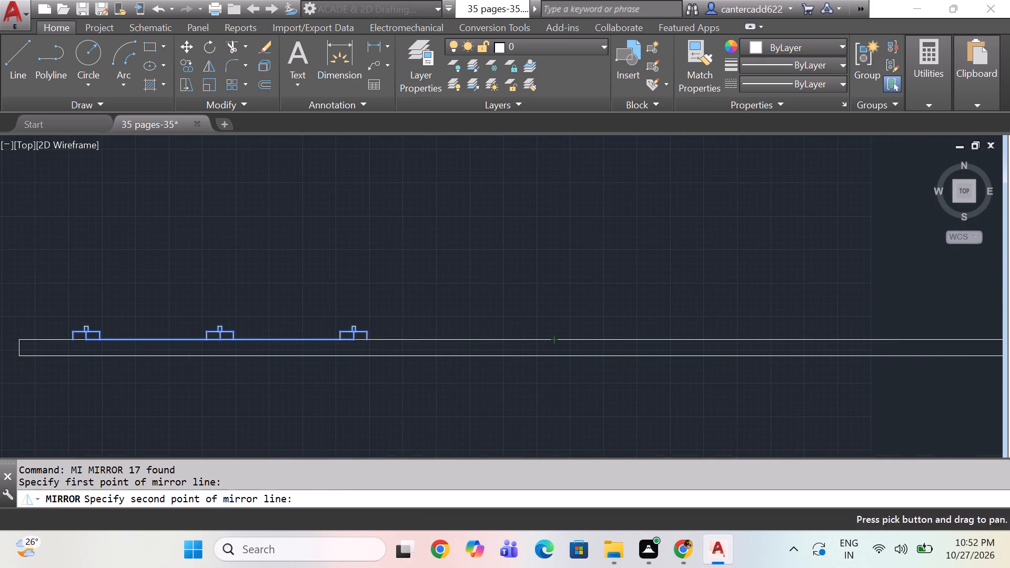
{"action": "left_click", "coordinate": [553, 337]}
{"action": "scroll", "coordinate": [558, 367], "scroll_direction": "down", "scroll_amount": 1}
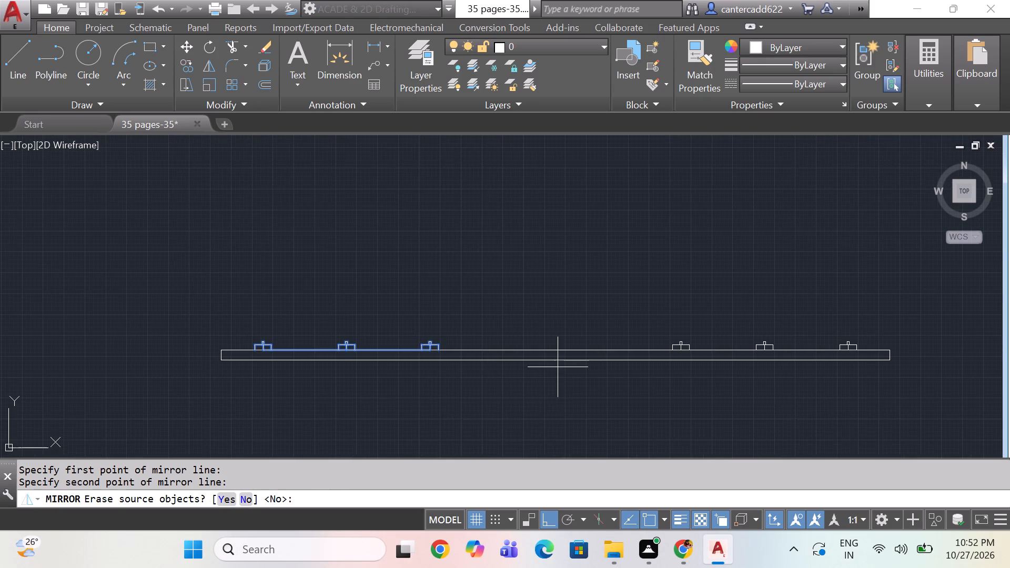
{"action": "middle_click_drag", "start_coordinate": [558, 368], "coordinate": [461, 367]}
{"action": "key", "text": "space"}
Mirror all six top fittings about the plate's horizontal centreline onto its underside, keeping the originals.
{"action": "left_click_drag", "start_coordinate": [140, 317], "coordinate": [156, 321]}
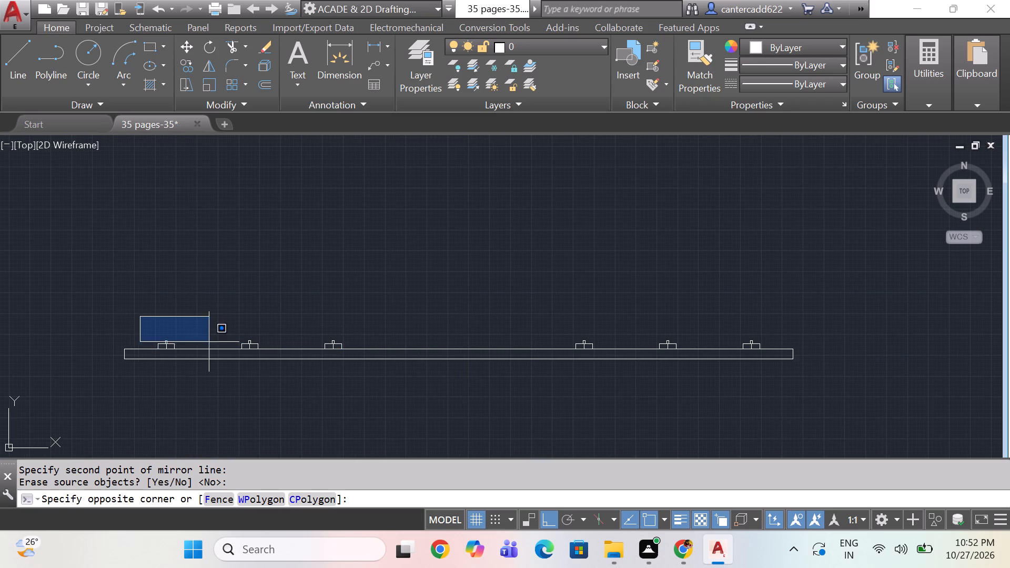
{"action": "left_click", "coordinate": [775, 374]}
{"action": "type", "text": "MI"}
{"action": "key", "text": "space"}
{"action": "left_click_drag", "start_coordinate": [796, 354], "coordinate": [801, 354]}
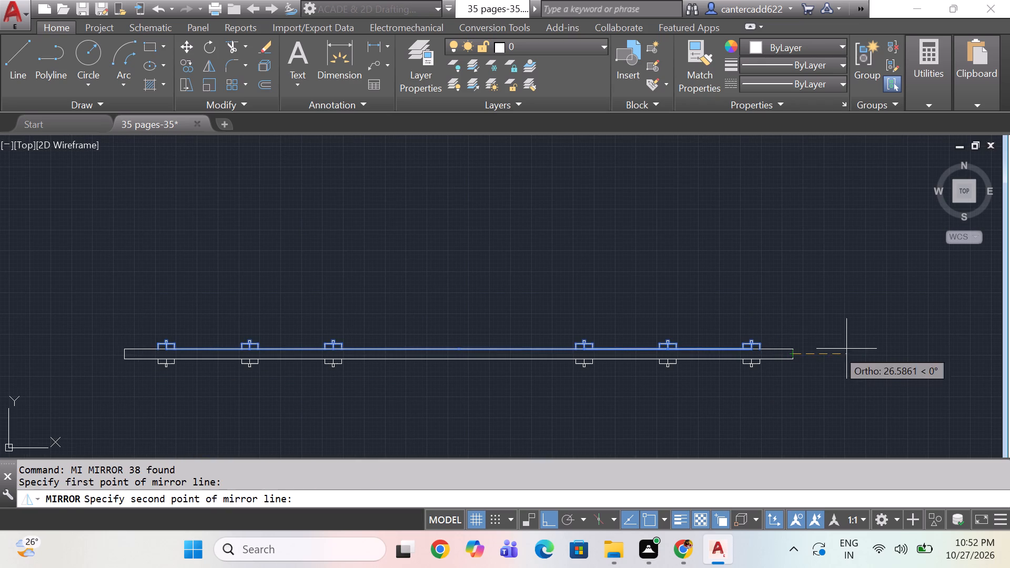
{"action": "left_click", "coordinate": [881, 349]}
{"action": "key", "text": "space"}
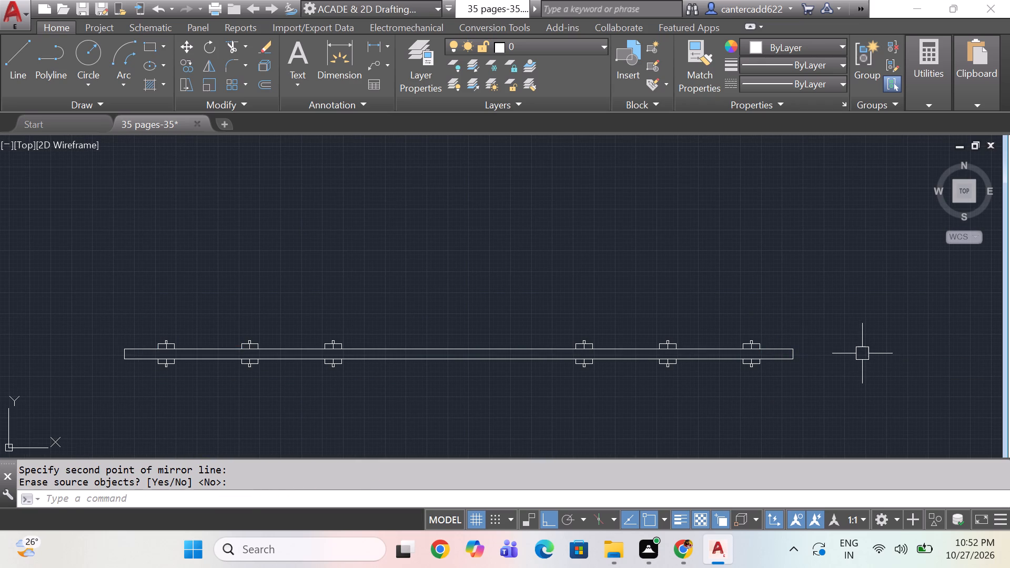
Draw a two-point circle of diameter 50 hanging straight down from the midpoint of the plate's bottom edge.
{"action": "type", "text": "C"}
{"action": "key", "text": "space"}
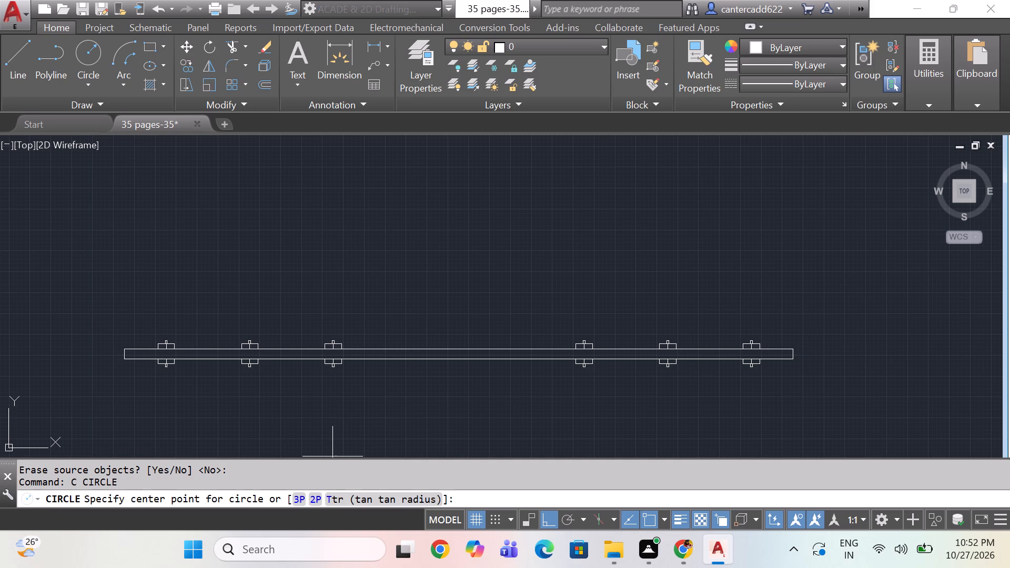
{"action": "left_click", "coordinate": [319, 498]}
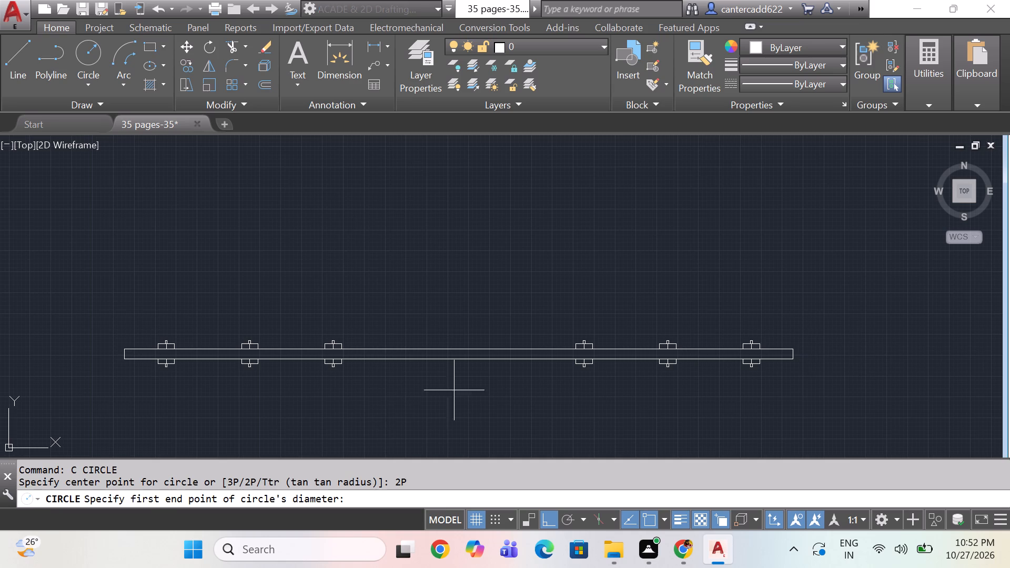
{"action": "left_click", "coordinate": [460, 358]}
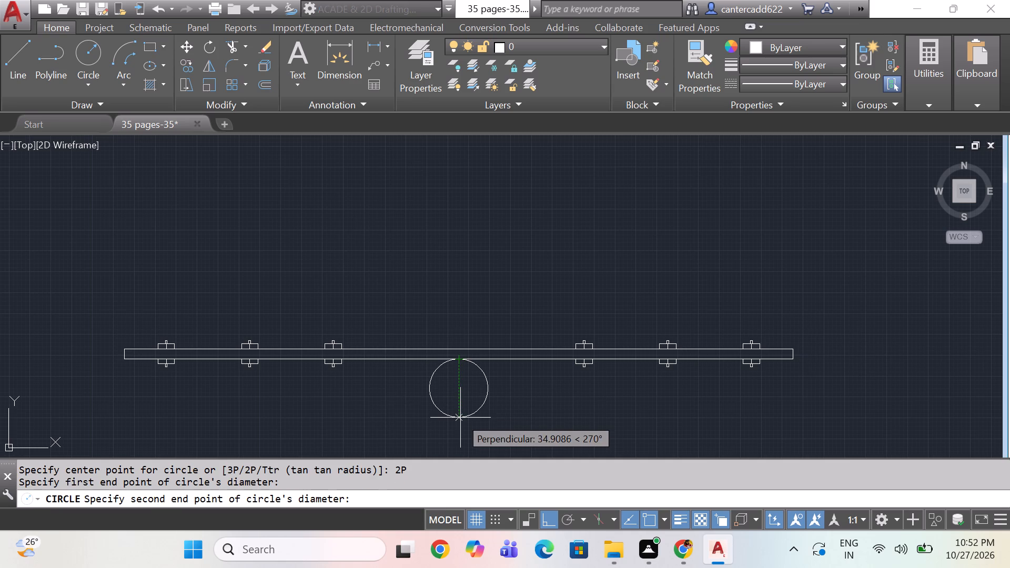
{"action": "type", "text": "50"}
{"action": "key", "text": "space"}
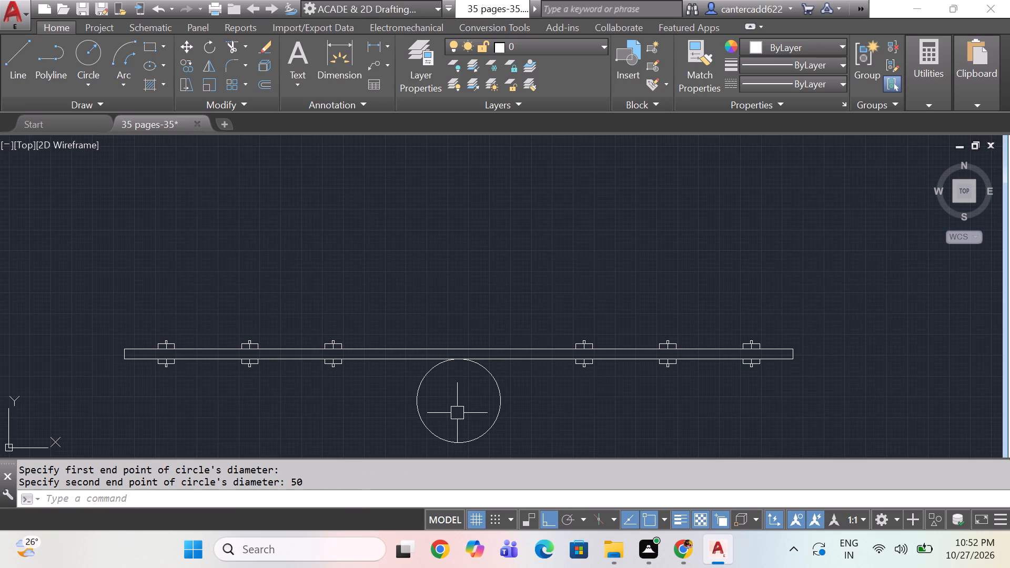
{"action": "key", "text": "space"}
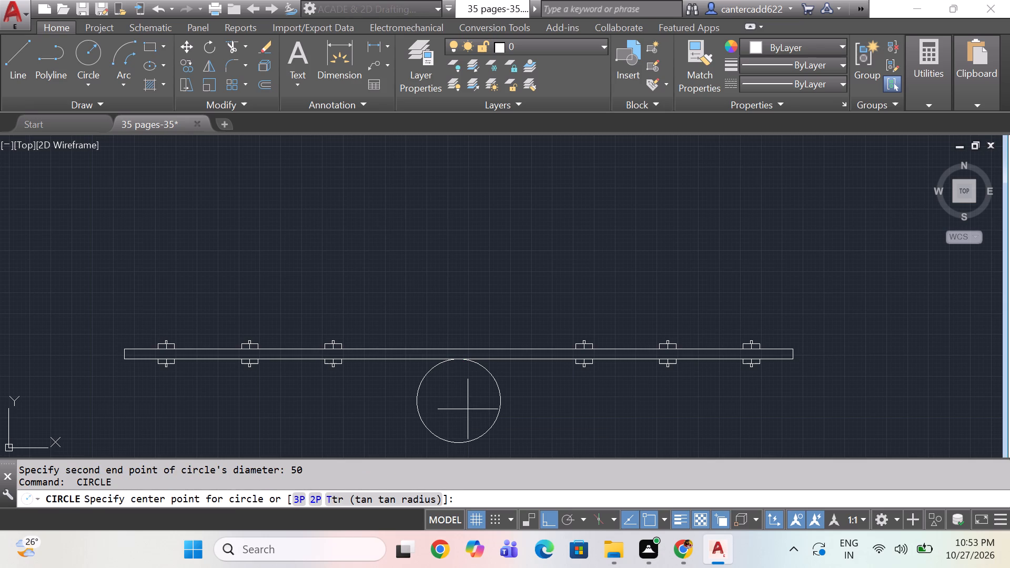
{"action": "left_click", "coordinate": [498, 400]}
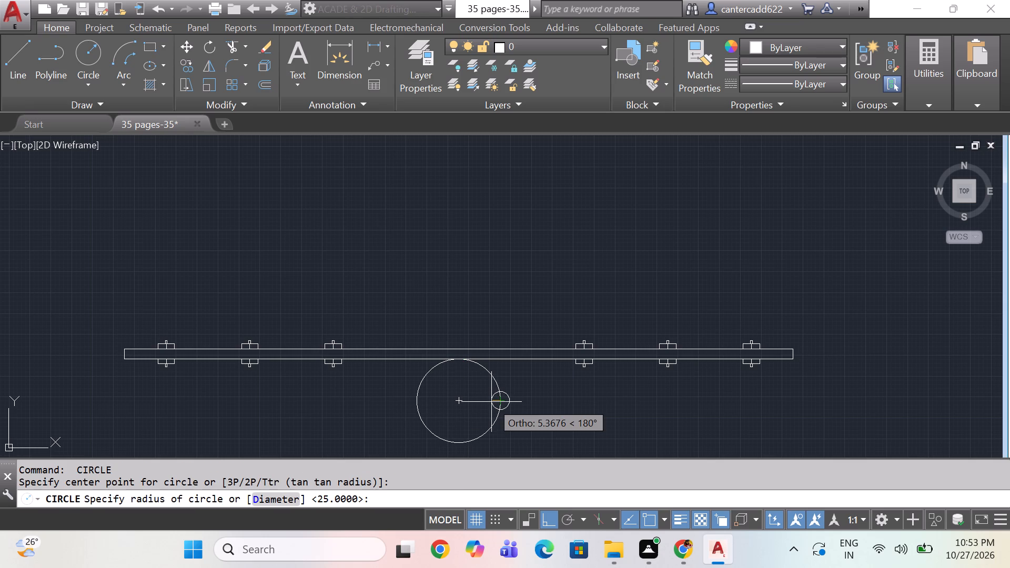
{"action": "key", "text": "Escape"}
Offset the circle below the plate inward by 5 to form a ring.
{"action": "type", "text": "O"}
{"action": "key", "text": "space"}
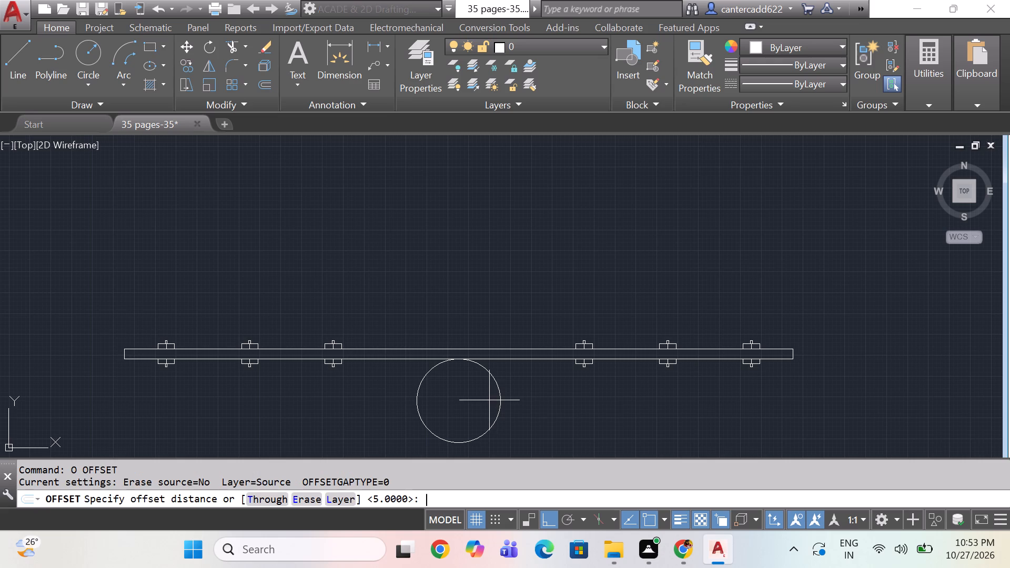
{"action": "left_click", "coordinate": [499, 398]}
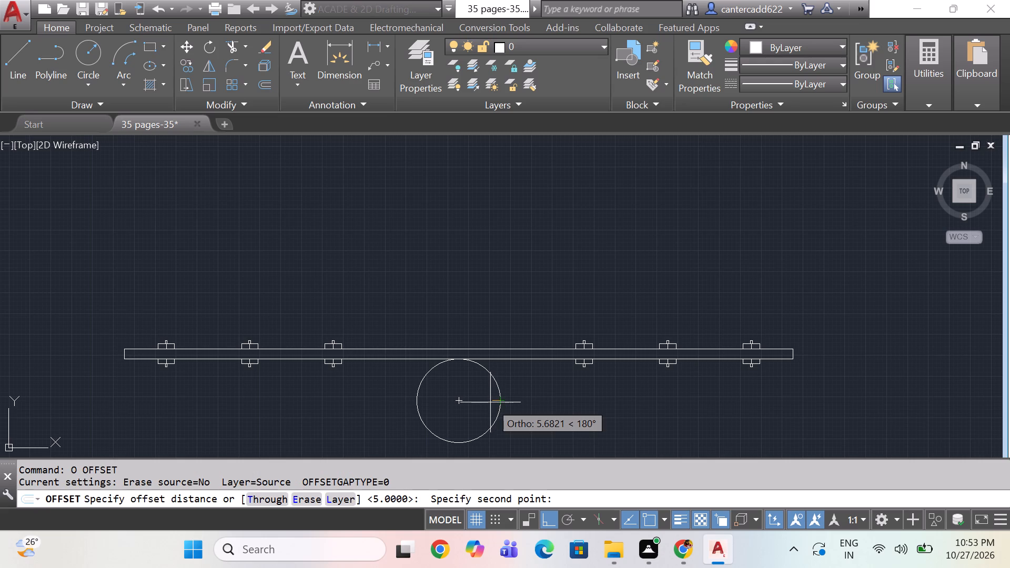
{"action": "key", "text": "6"}
{"action": "key", "text": "BackSpace"}
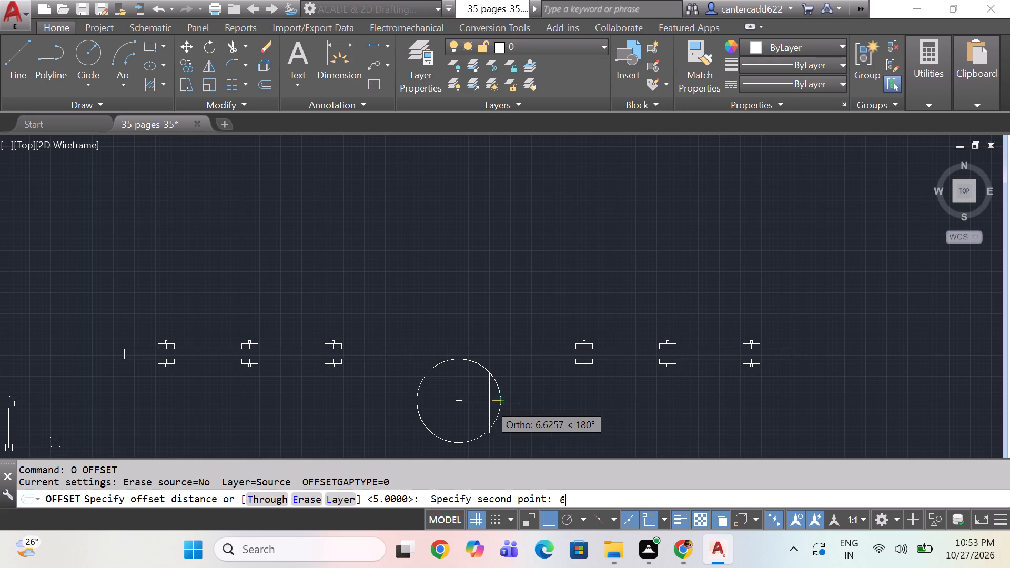
{"action": "type", "text": "5"}
{"action": "key", "text": "space"}
{"action": "left_click", "coordinate": [507, 400]}
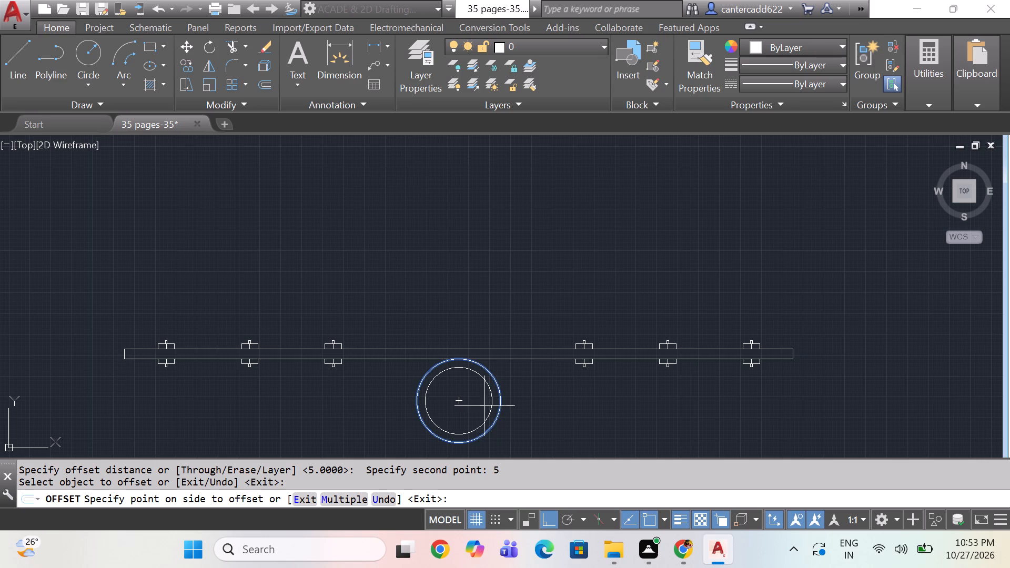
{"action": "left_click", "coordinate": [477, 408]}
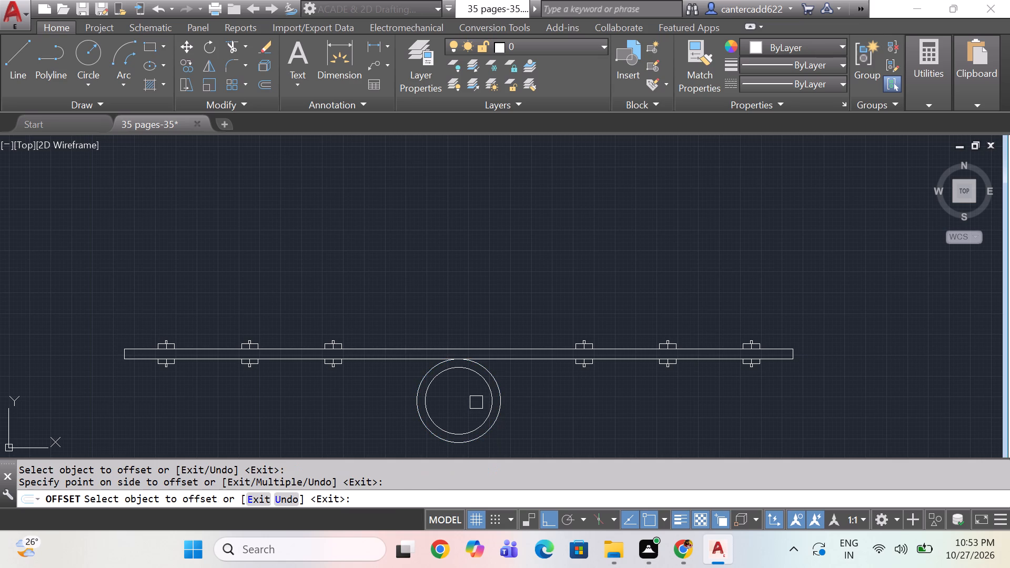
{"action": "type", "text": "H"}
{"action": "key", "text": "space"}
{"action": "scroll", "coordinate": [480, 409], "scroll_direction": "up", "scroll_amount": 1}
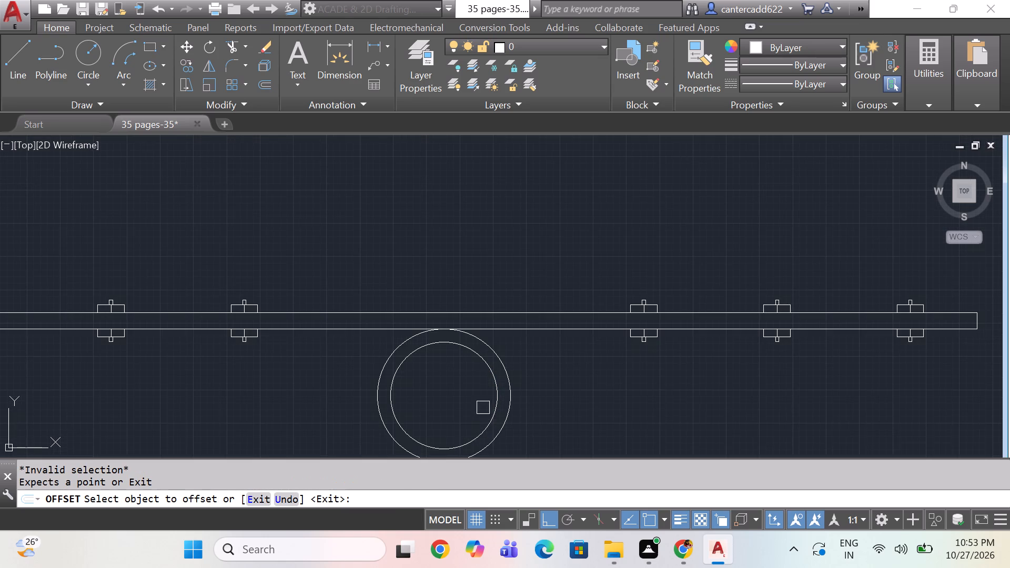
{"action": "middle_click_drag", "start_coordinate": [481, 392], "coordinate": [475, 367]}
{"action": "key", "text": "Escape"}
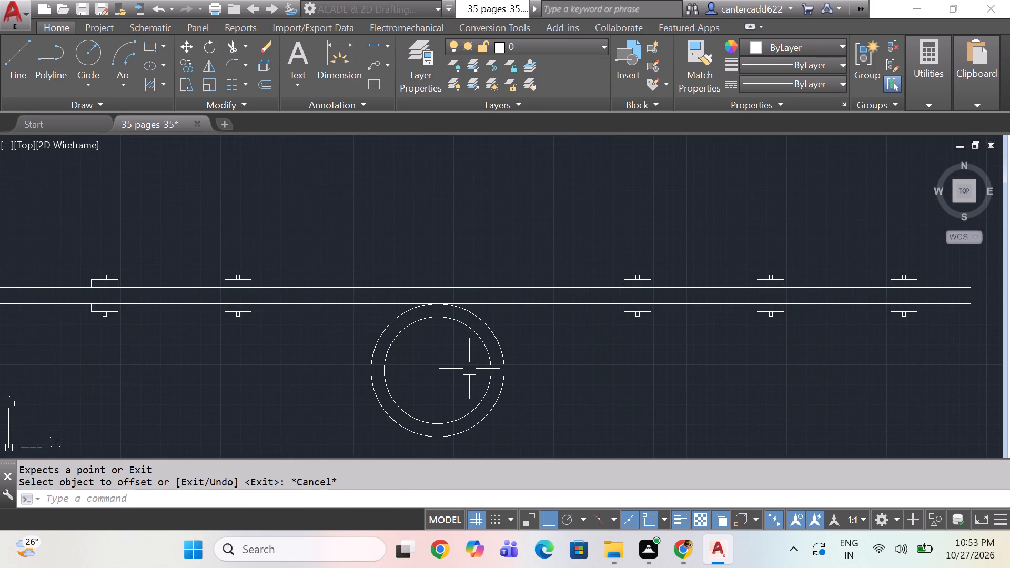
Hatch the ring between the two concentric circles with the ANSI31 pattern.
{"action": "type", "text": "H"}
{"action": "key", "text": "space"}
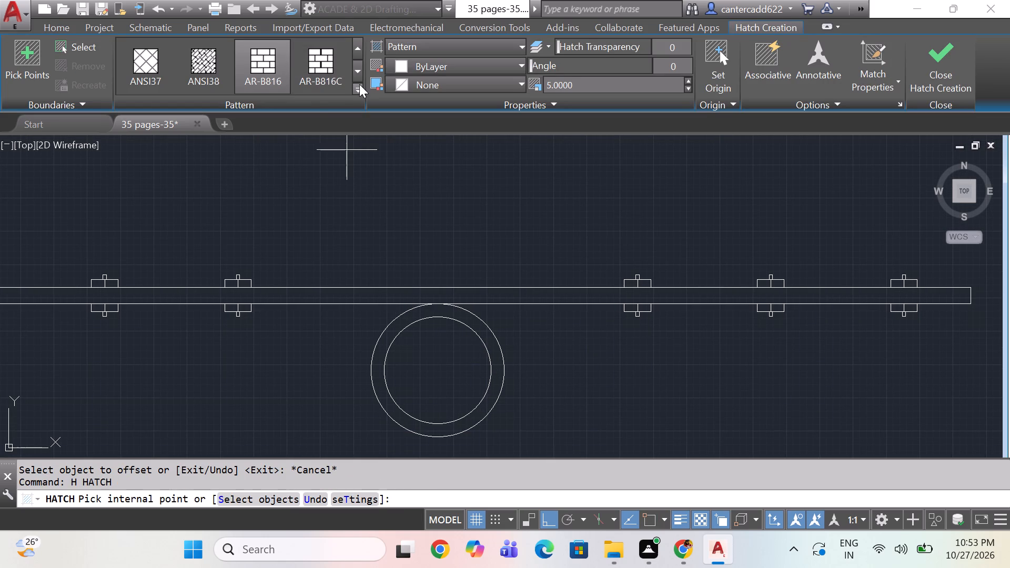
{"action": "left_click", "coordinate": [358, 84]}
{"action": "scroll", "coordinate": [312, 118], "scroll_direction": "up", "scroll_amount": 4}
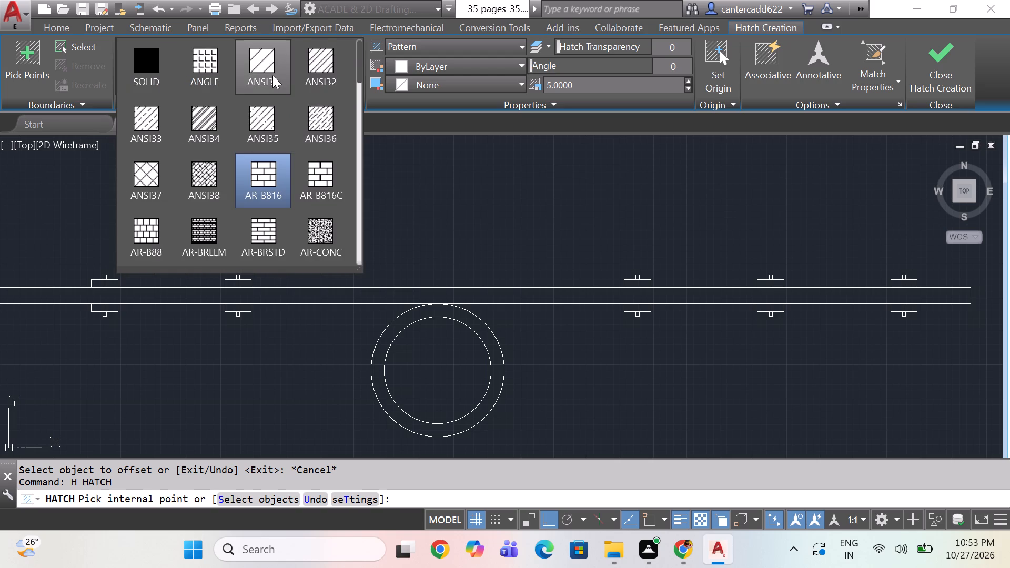
{"action": "left_click", "coordinate": [272, 75]}
{"action": "left_click", "coordinate": [490, 345]}
{"action": "key", "text": "space"}
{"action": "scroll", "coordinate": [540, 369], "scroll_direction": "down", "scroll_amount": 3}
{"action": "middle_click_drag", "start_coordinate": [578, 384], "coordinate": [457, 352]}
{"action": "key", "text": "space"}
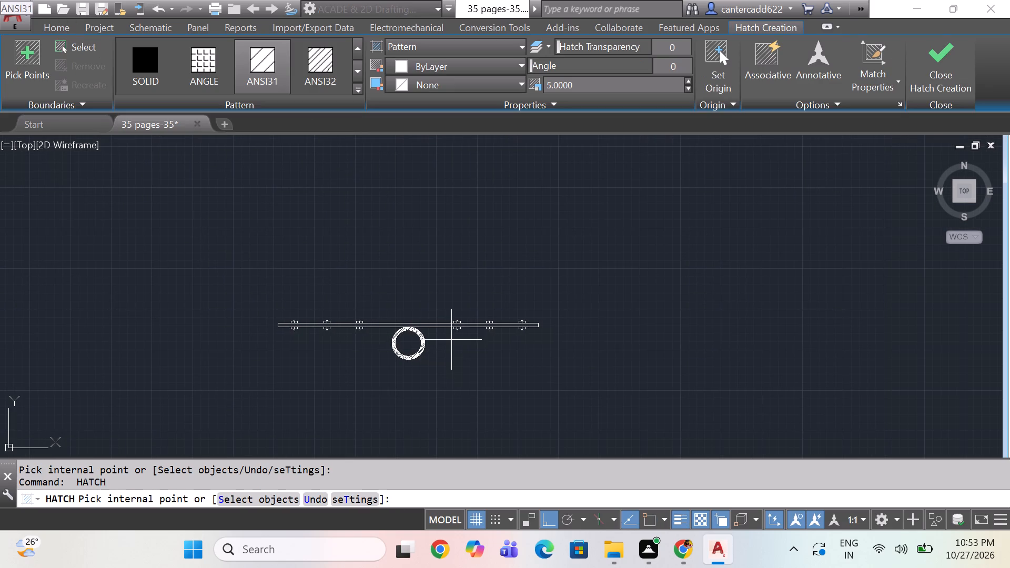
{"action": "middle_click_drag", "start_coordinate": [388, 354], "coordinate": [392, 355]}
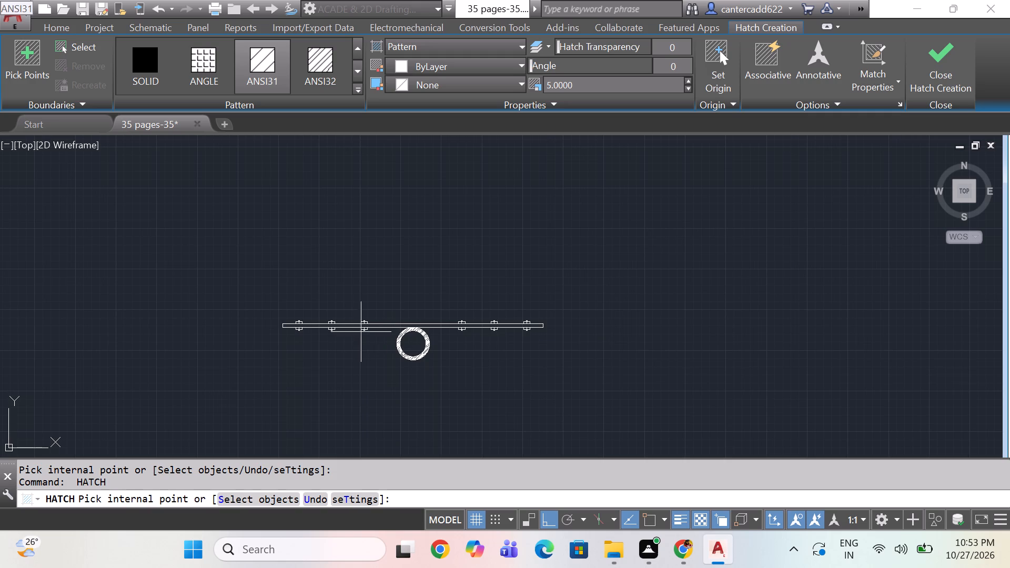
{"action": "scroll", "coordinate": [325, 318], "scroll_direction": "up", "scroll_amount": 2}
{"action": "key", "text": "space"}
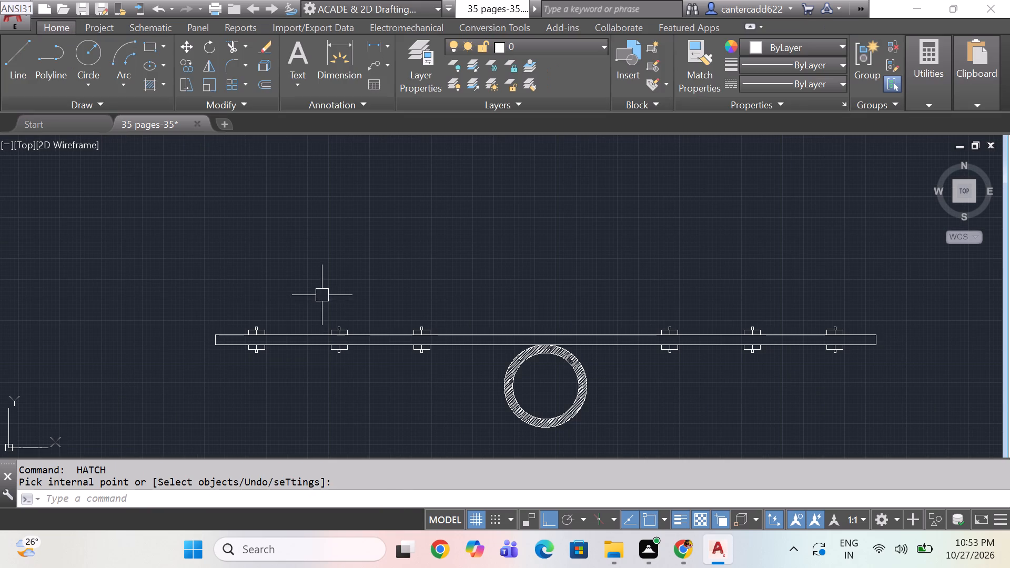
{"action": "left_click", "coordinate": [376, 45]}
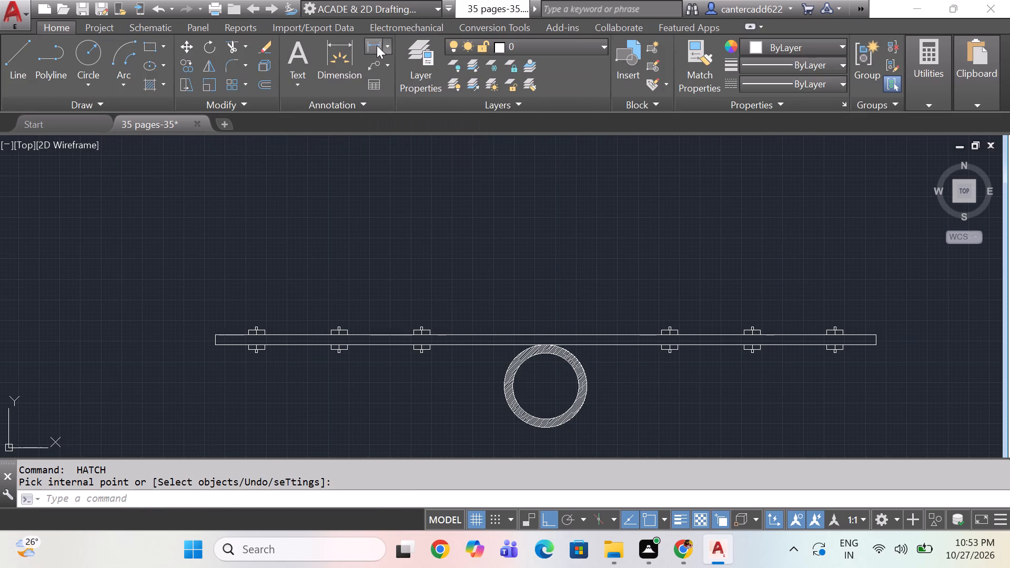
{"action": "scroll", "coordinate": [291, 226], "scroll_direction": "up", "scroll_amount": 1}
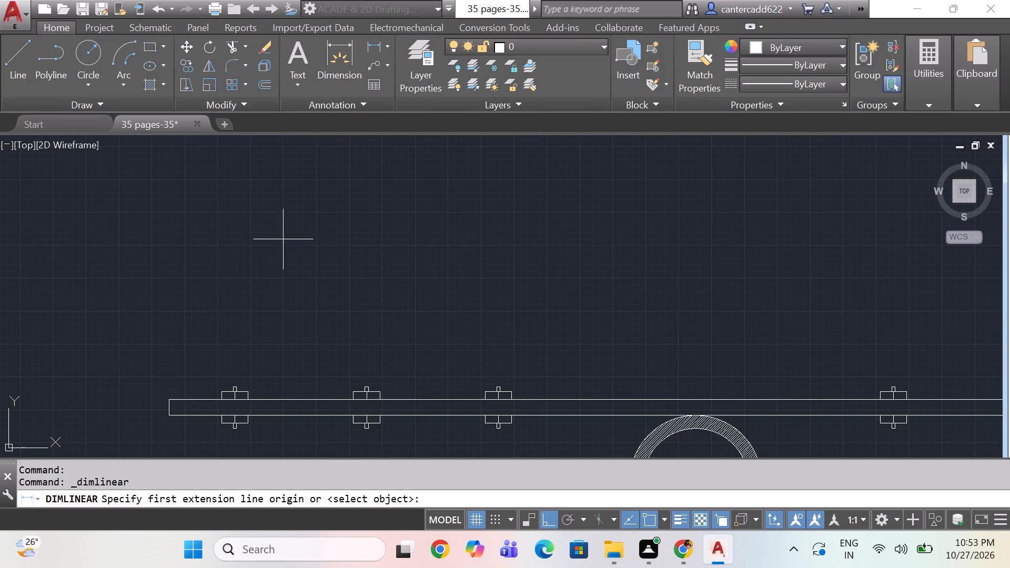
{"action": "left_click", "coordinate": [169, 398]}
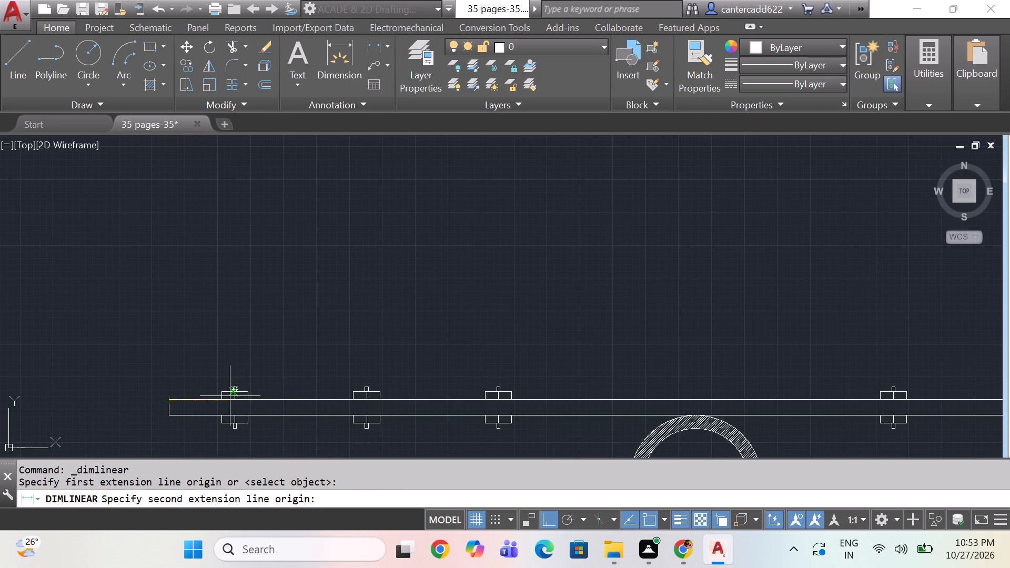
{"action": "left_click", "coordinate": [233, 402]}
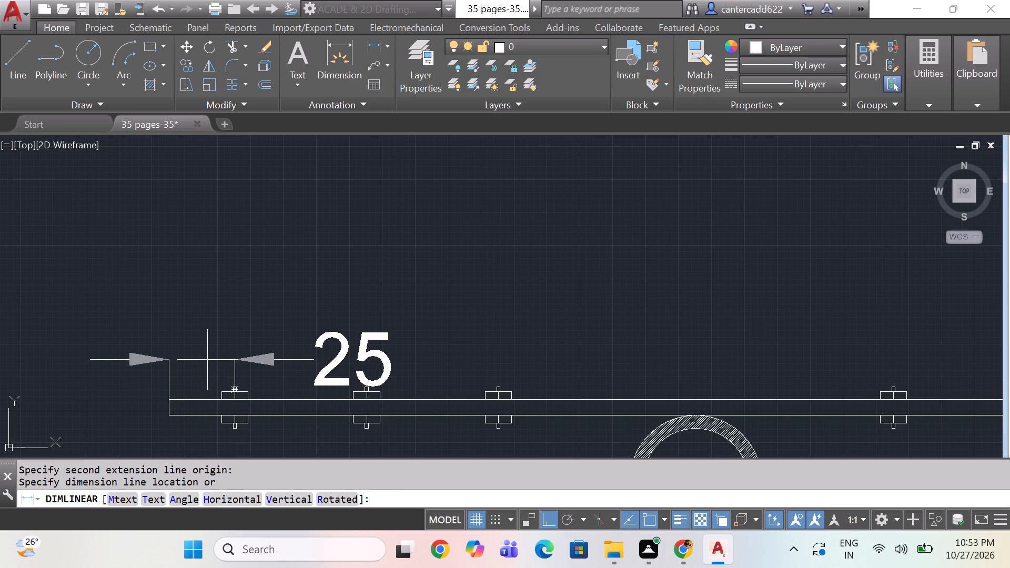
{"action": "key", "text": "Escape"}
Start a new dimension style named SMALL based on Standard and open its settings.
{"action": "type", "text": "D"}
{"action": "key", "text": "space"}
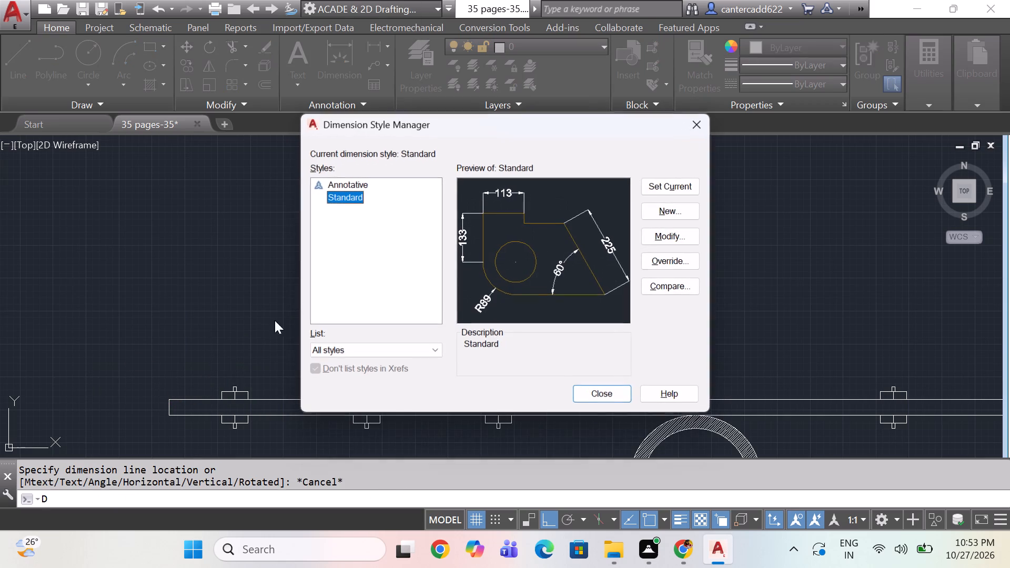
{"action": "left_click", "coordinate": [674, 207]}
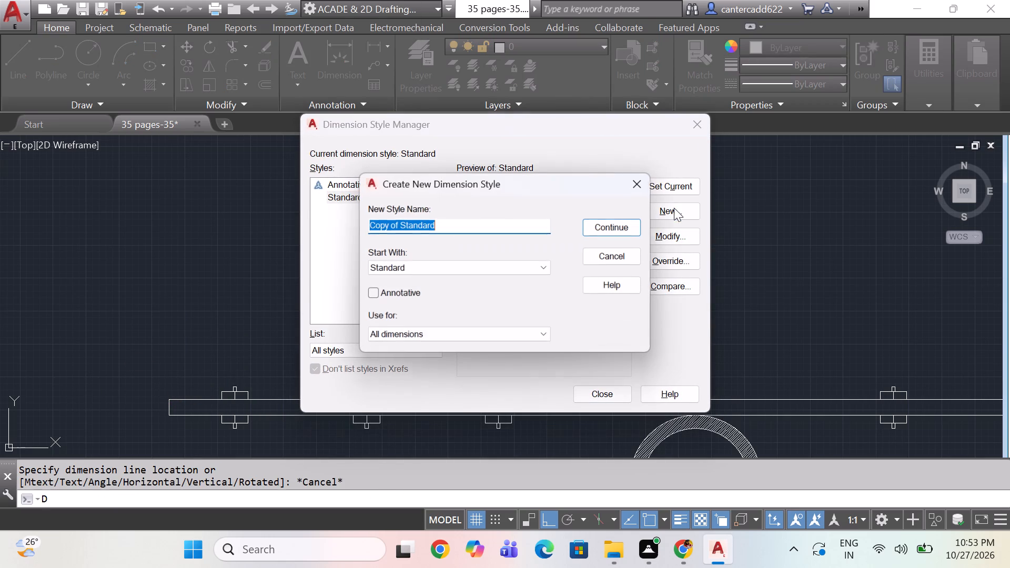
{"action": "key", "text": "s"}
{"action": "key", "text": "m"}
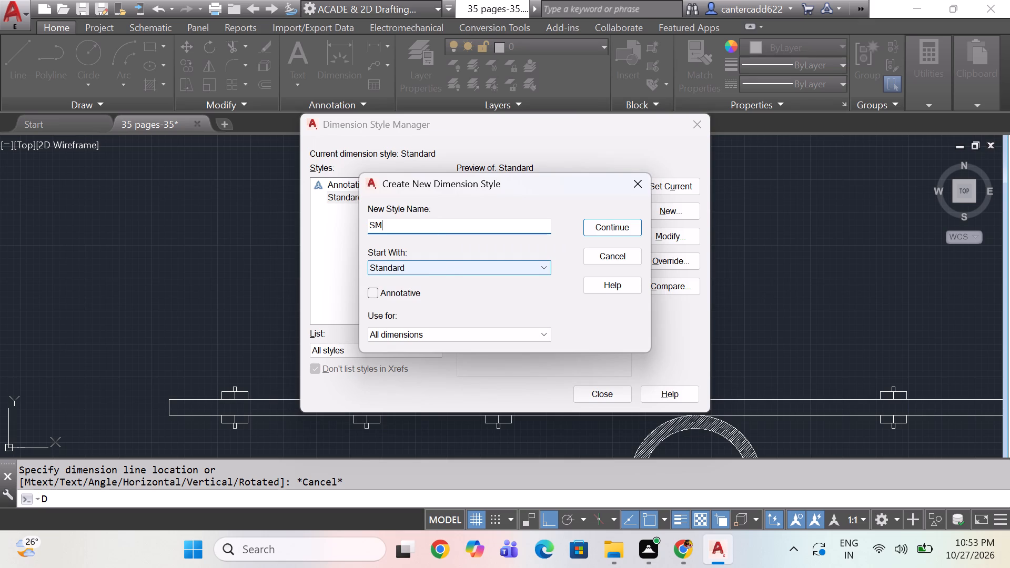
{"action": "key", "text": "a"}
{"action": "type", "text": "LL"}
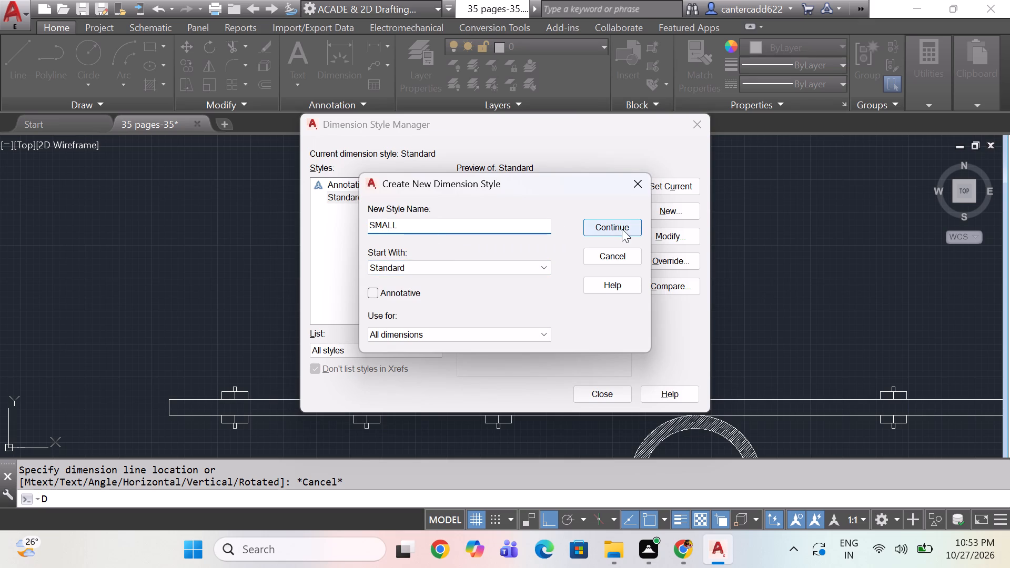
{"action": "left_click", "coordinate": [622, 229]}
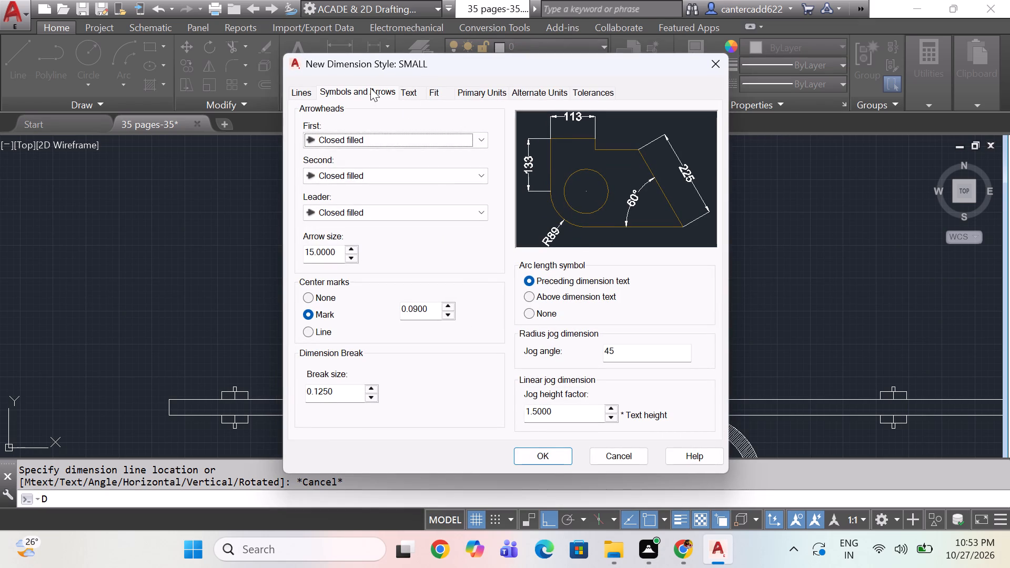
Give the SMALL dimension style an arrow size of 1 and a text height of 2, and accept its settings.
{"action": "left_click", "coordinate": [336, 259]}
{"action": "left_click_drag", "start_coordinate": [340, 253], "coordinate": [225, 248]}
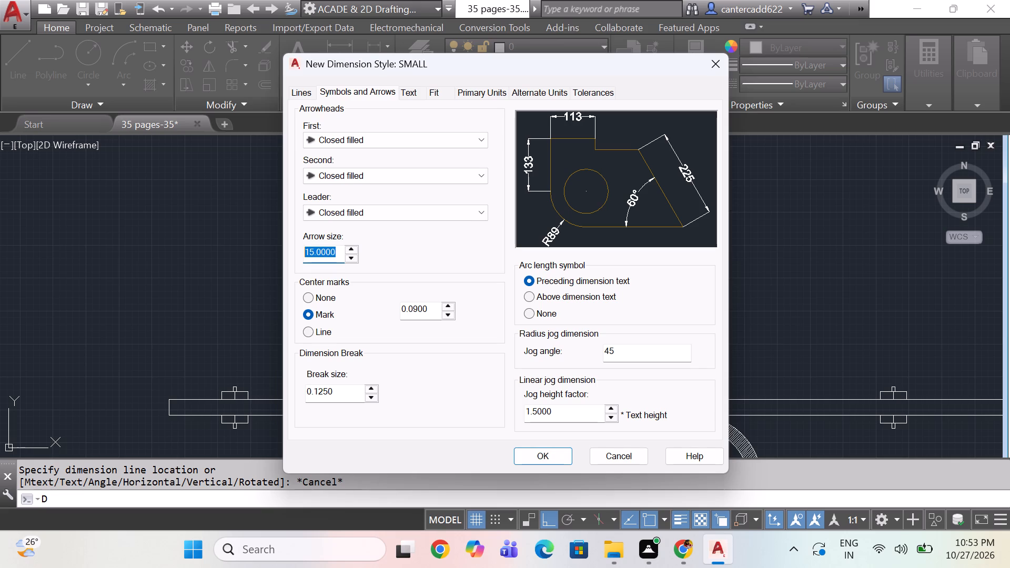
{"action": "left_click_drag", "start_coordinate": [225, 248], "coordinate": [206, 248]}
{"action": "key", "text": "1"}
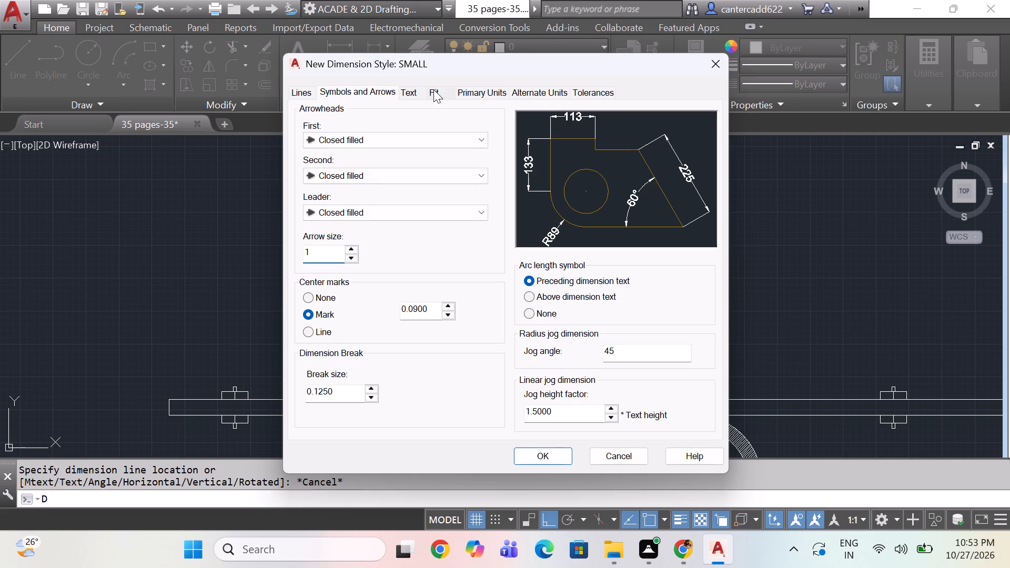
{"action": "left_click", "coordinate": [420, 91]}
{"action": "left_click_drag", "start_coordinate": [481, 206], "coordinate": [372, 206]}
{"action": "key", "text": "2"}
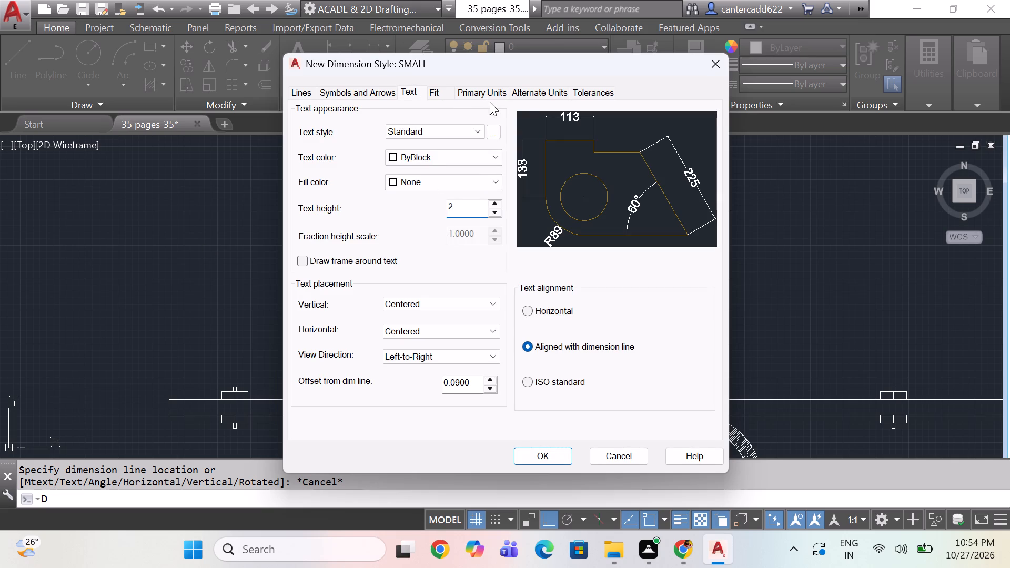
{"action": "left_click", "coordinate": [489, 96]}
{"action": "left_click", "coordinate": [555, 457]}
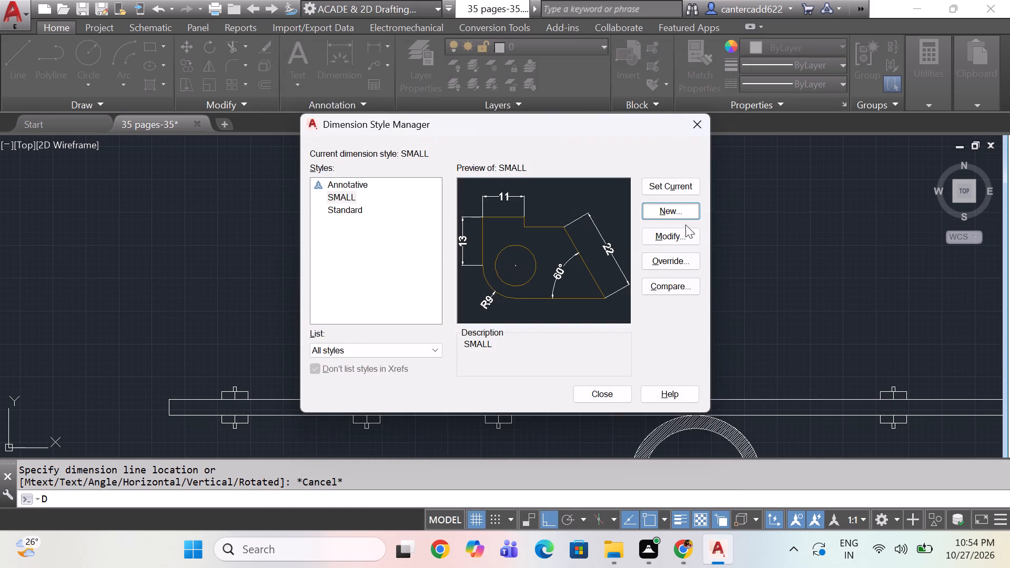
Make SMALL the current dimension style and close the style manager.
{"action": "left_click", "coordinate": [674, 187]}
{"action": "left_click", "coordinate": [616, 397]}
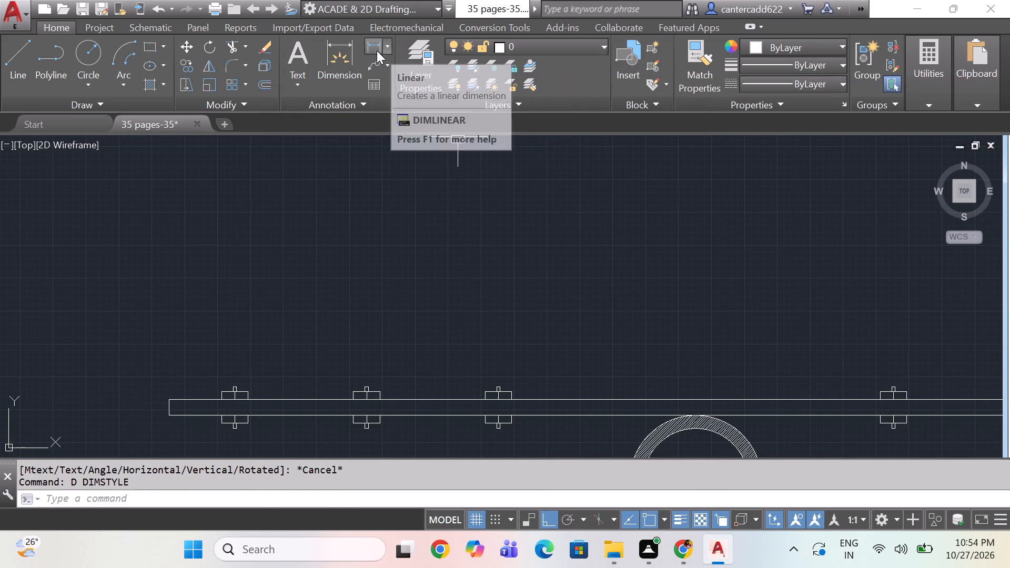
Add aligned linear dimensions above the plate from its left end to the first fitting and between the three left fittings.
{"action": "left_click", "coordinate": [377, 49]}
{"action": "left_click", "coordinate": [170, 397]}
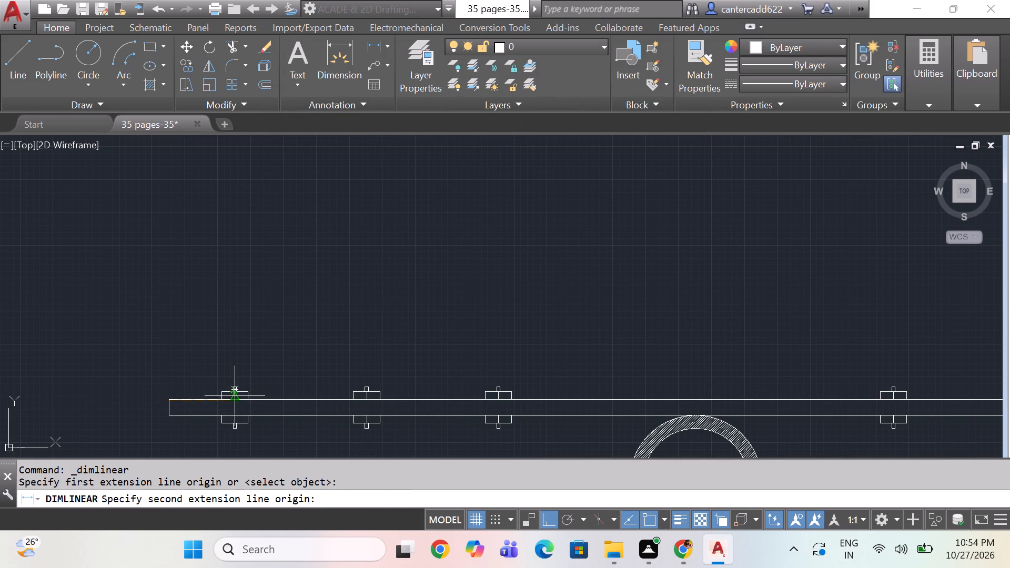
{"action": "left_click", "coordinate": [235, 401]}
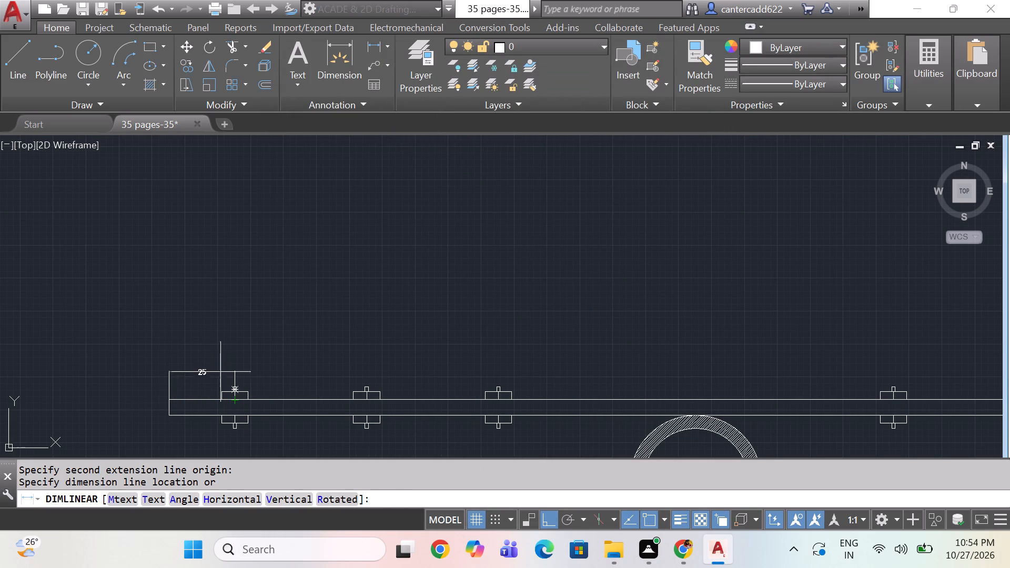
{"action": "left_click", "coordinate": [217, 378]}
{"action": "key", "text": "space"}
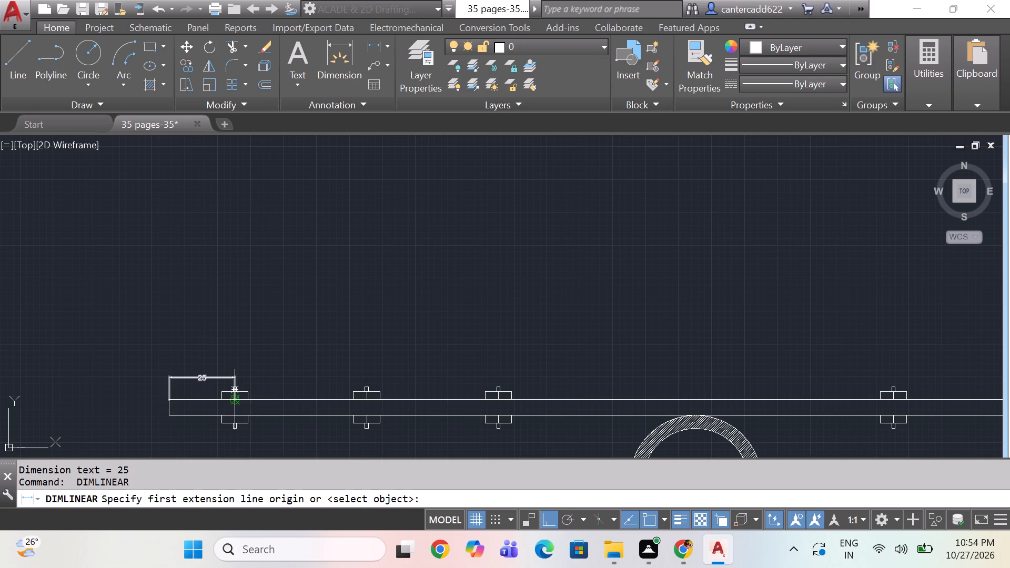
{"action": "left_click_drag", "start_coordinate": [231, 404], "coordinate": [239, 404]}
{"action": "left_click", "coordinate": [370, 402]}
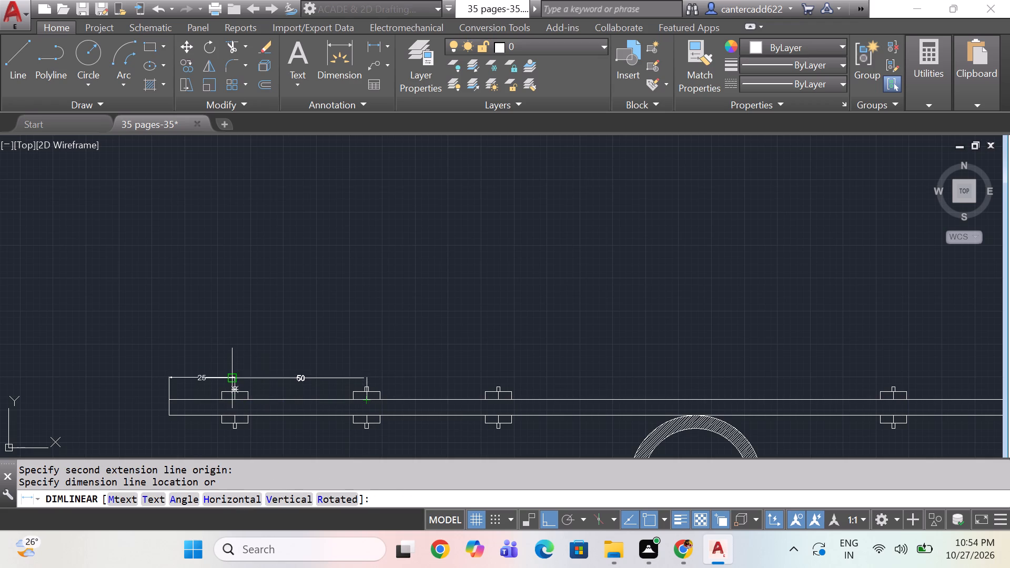
{"action": "left_click", "coordinate": [237, 377]}
{"action": "middle_click_drag", "start_coordinate": [337, 387], "coordinate": [208, 378]}
{"action": "key", "text": "space"}
{"action": "left_click_drag", "start_coordinate": [240, 393], "coordinate": [252, 393]}
{"action": "left_click", "coordinate": [369, 394]}
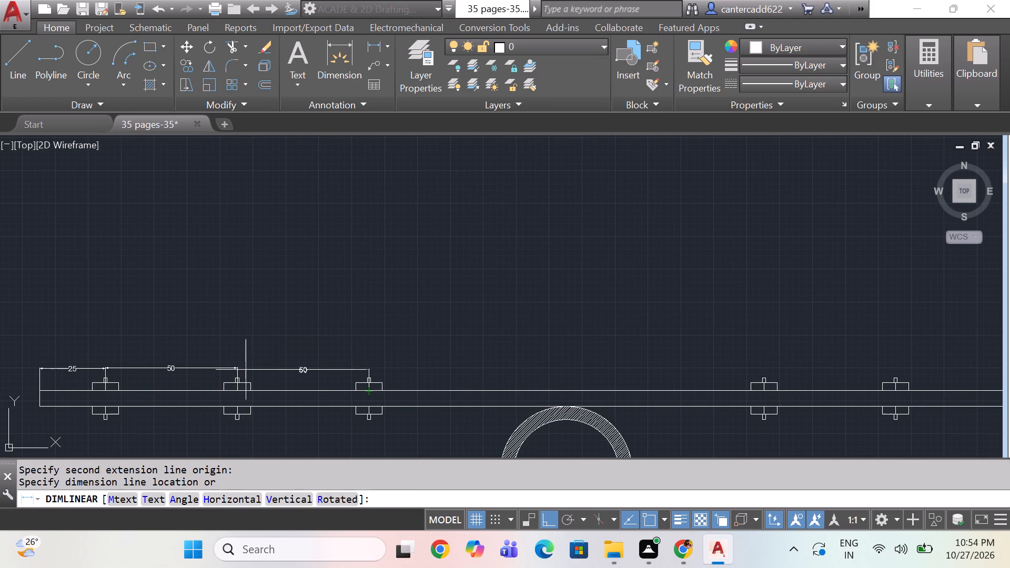
{"action": "left_click", "coordinate": [241, 368]}
Dimension the central gap between the third and fourth fittings, in line with the existing dimension row.
{"action": "middle_click_drag", "start_coordinate": [369, 363], "coordinate": [160, 341]}
{"action": "key", "text": "space"}
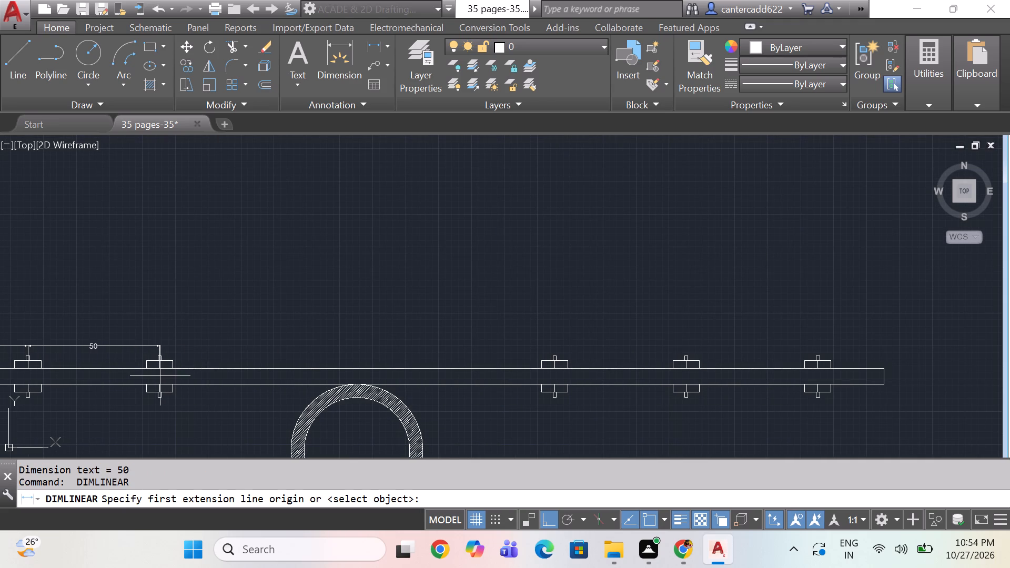
{"action": "left_click", "coordinate": [161, 368]}
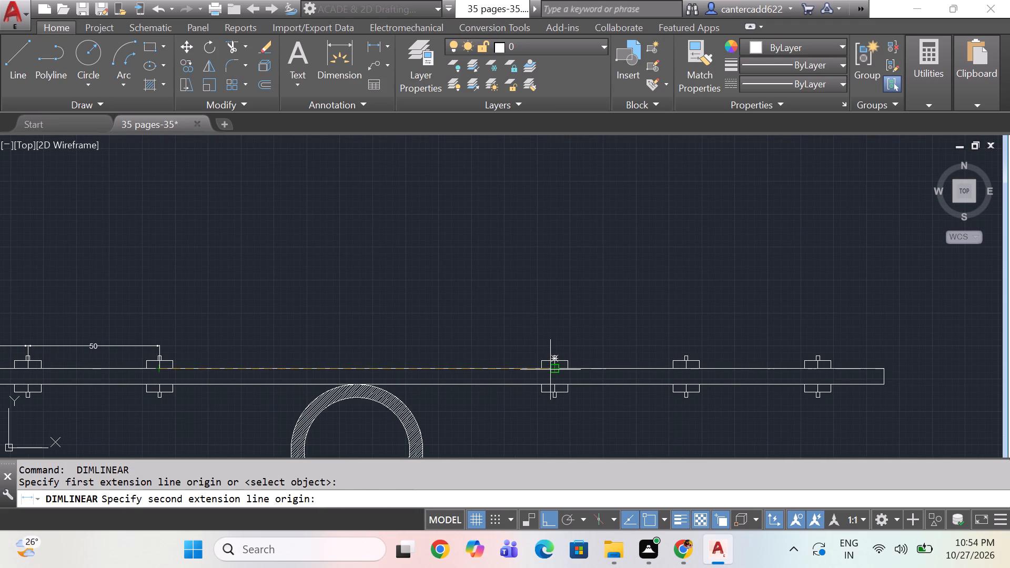
{"action": "left_click", "coordinate": [550, 370]}
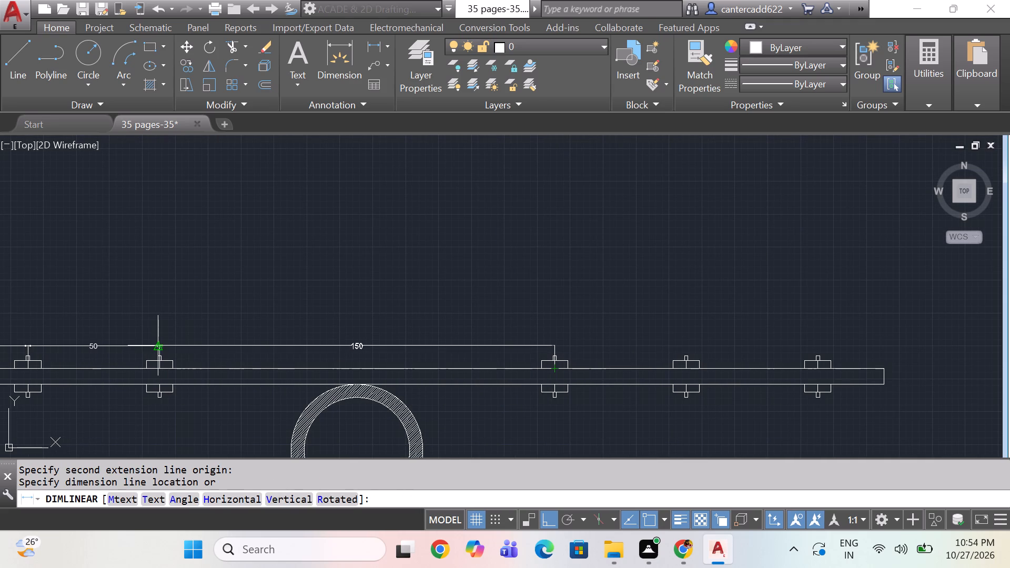
{"action": "left_click", "coordinate": [157, 346]}
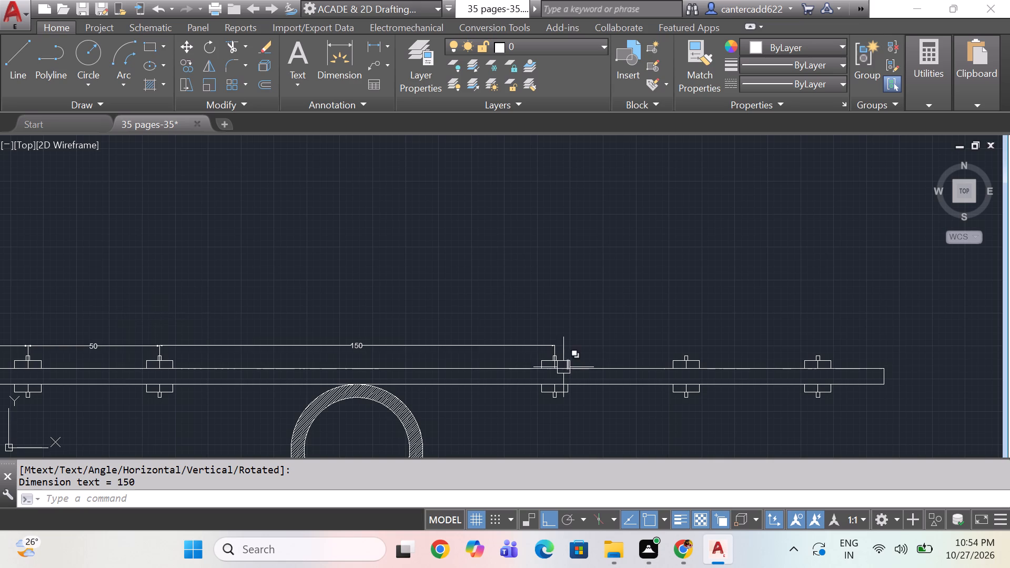
Continue the dimension row across the three right fittings and on to the plate's right end.
{"action": "middle_click_drag", "start_coordinate": [563, 363], "coordinate": [487, 350]}
{"action": "key", "text": "space"}
{"action": "left_click_drag", "start_coordinate": [480, 358], "coordinate": [499, 358]}
{"action": "left_click", "coordinate": [610, 359]}
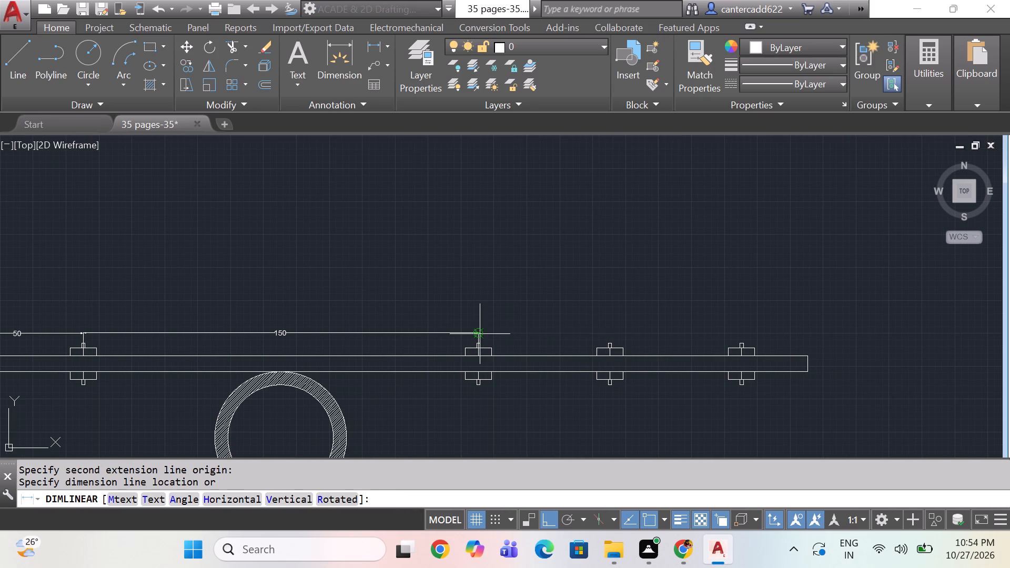
{"action": "left_click", "coordinate": [483, 333]}
{"action": "key", "text": "space"}
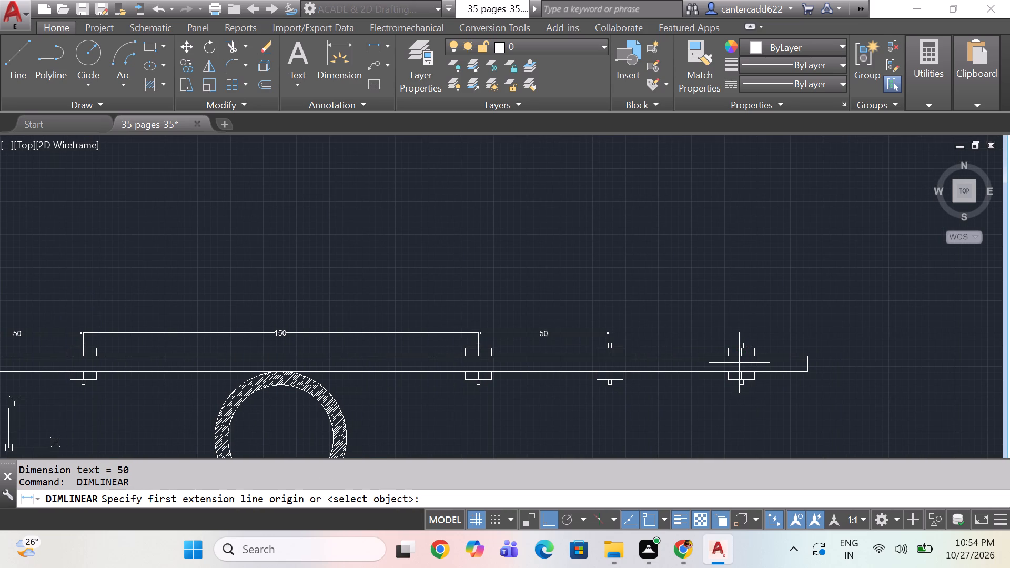
{"action": "left_click_drag", "start_coordinate": [739, 358], "coordinate": [728, 358]}
{"action": "left_click", "coordinate": [609, 358]}
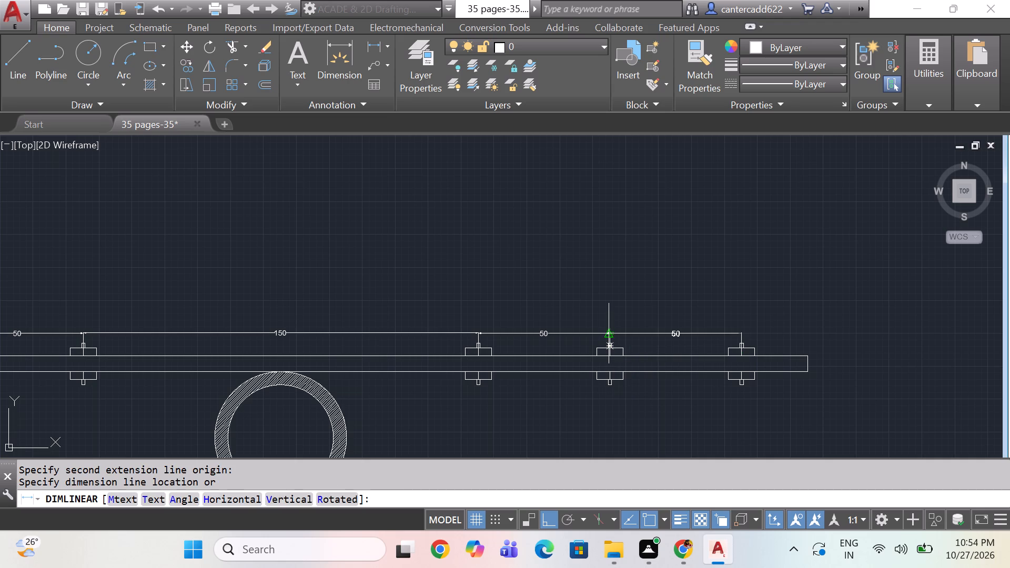
{"action": "left_click", "coordinate": [608, 330]}
{"action": "key", "text": "space"}
{"action": "key", "text": "space"}
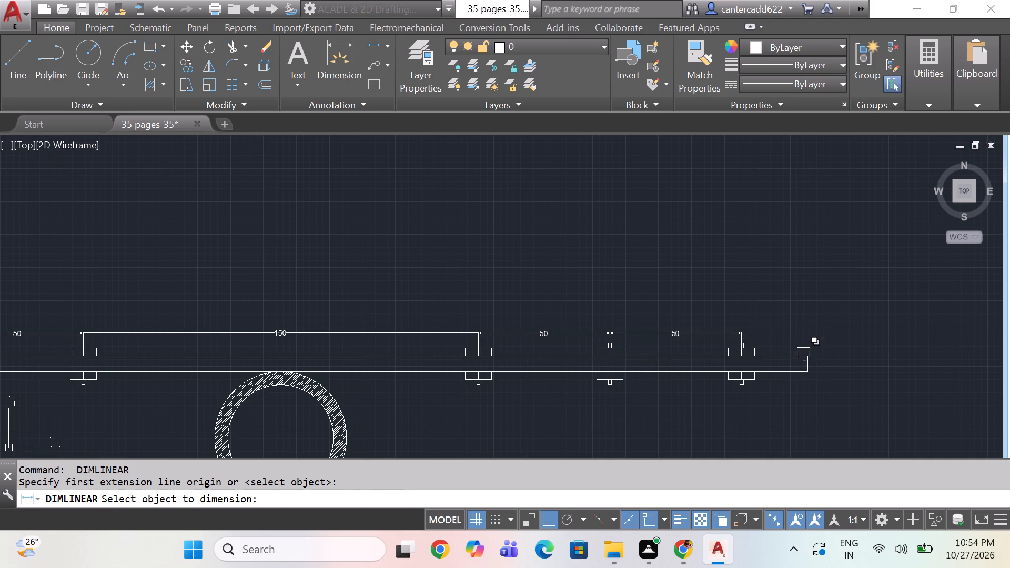
{"action": "key", "text": "Escape"}
{"action": "key", "text": "space"}
{"action": "left_click", "coordinate": [804, 354]}
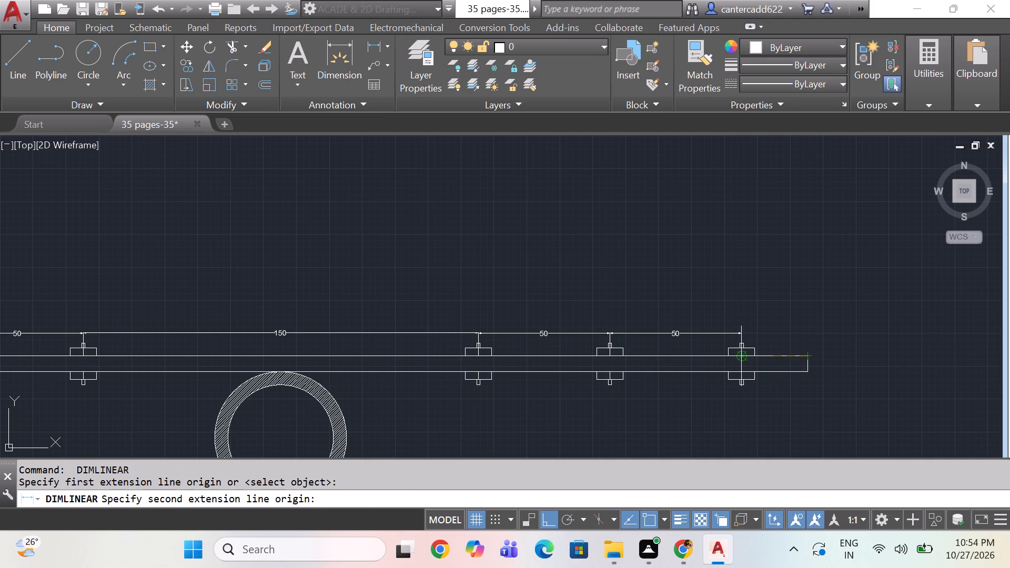
{"action": "left_click", "coordinate": [742, 359]}
{"action": "left_click", "coordinate": [742, 332]}
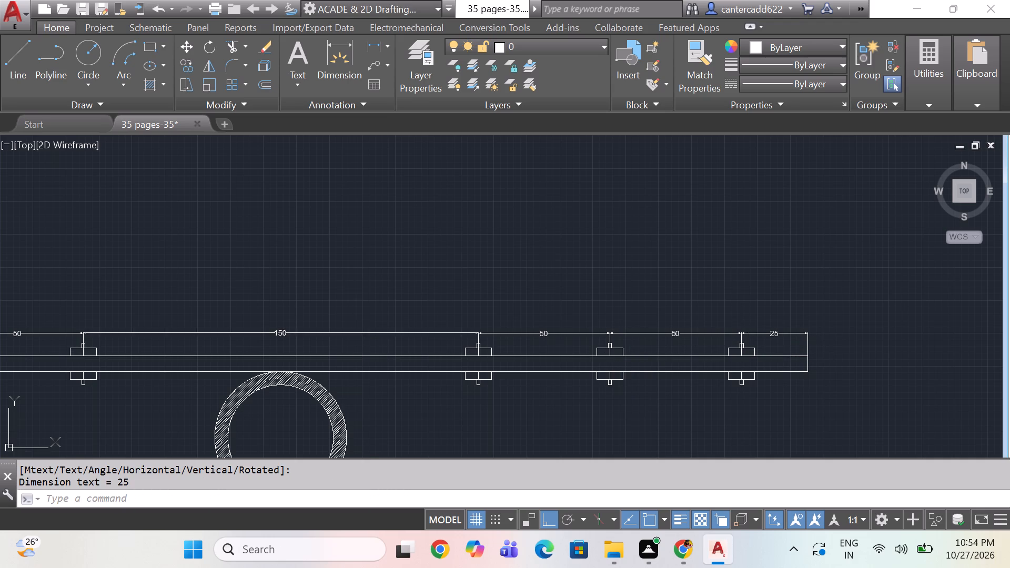
Stretch the central gap dimension so it ends at the midpoint of the plate's top edge.
{"action": "left_click", "coordinate": [361, 331]}
{"action": "left_click_drag", "start_coordinate": [478, 356], "coordinate": [467, 356]}
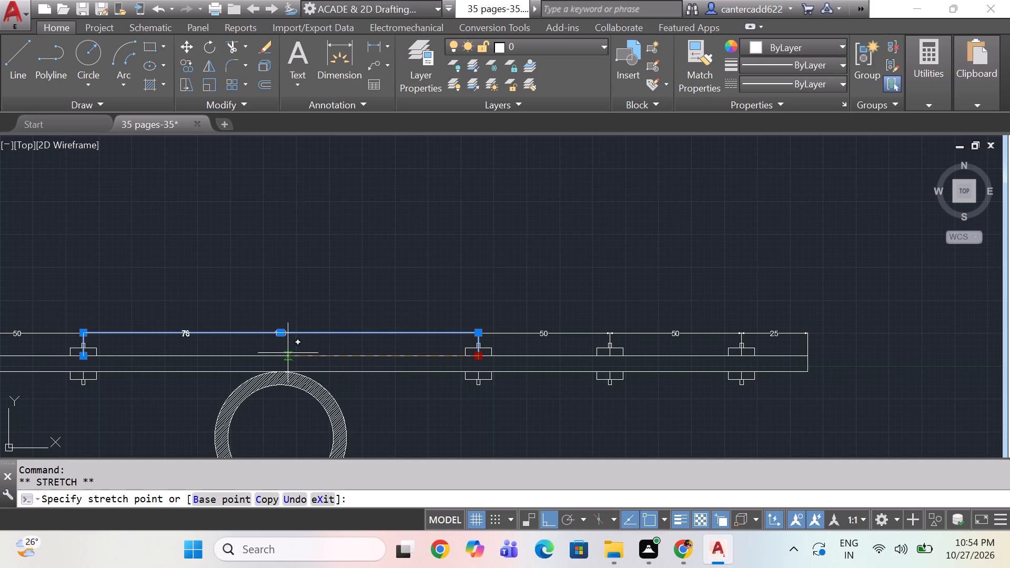
{"action": "left_click", "coordinate": [283, 354]}
Add a linear dimension from the plate's midpoint to the fourth fitting, in line with the dimension row.
{"action": "left_click", "coordinate": [365, 44]}
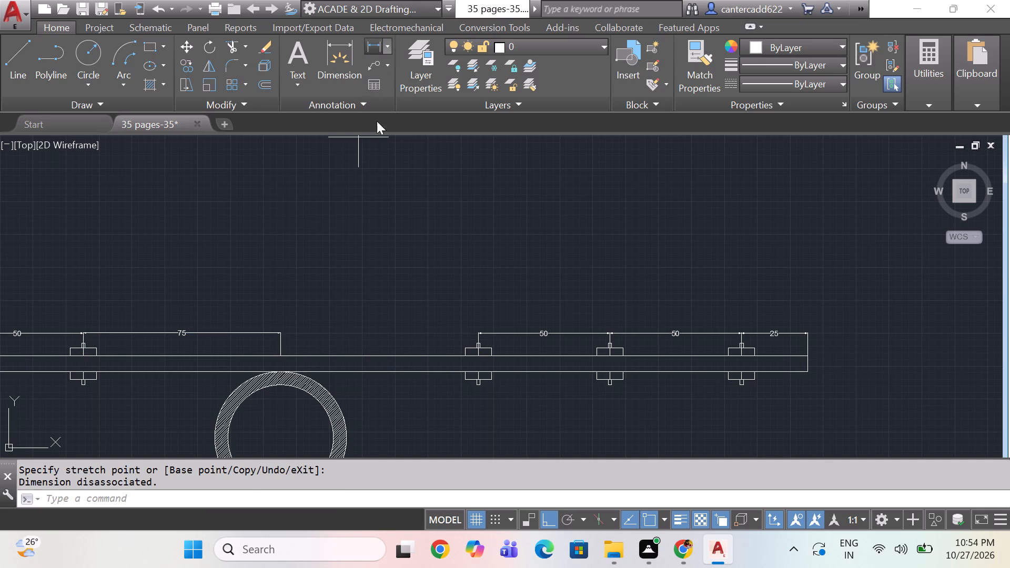
{"action": "left_click_drag", "start_coordinate": [278, 357], "coordinate": [286, 357]}
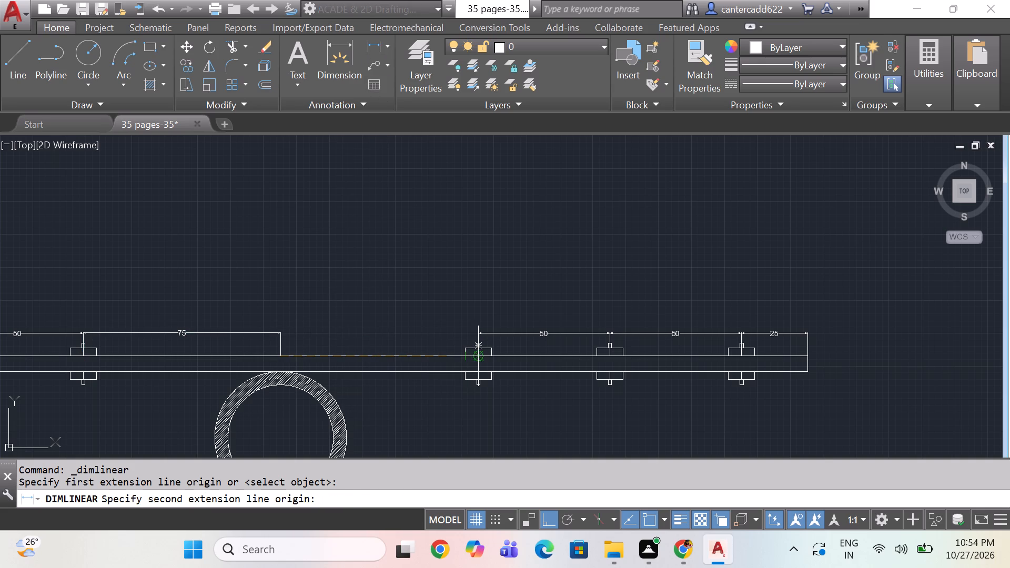
{"action": "left_click_drag", "start_coordinate": [476, 354], "coordinate": [466, 352]}
{"action": "left_click", "coordinate": [283, 332]}
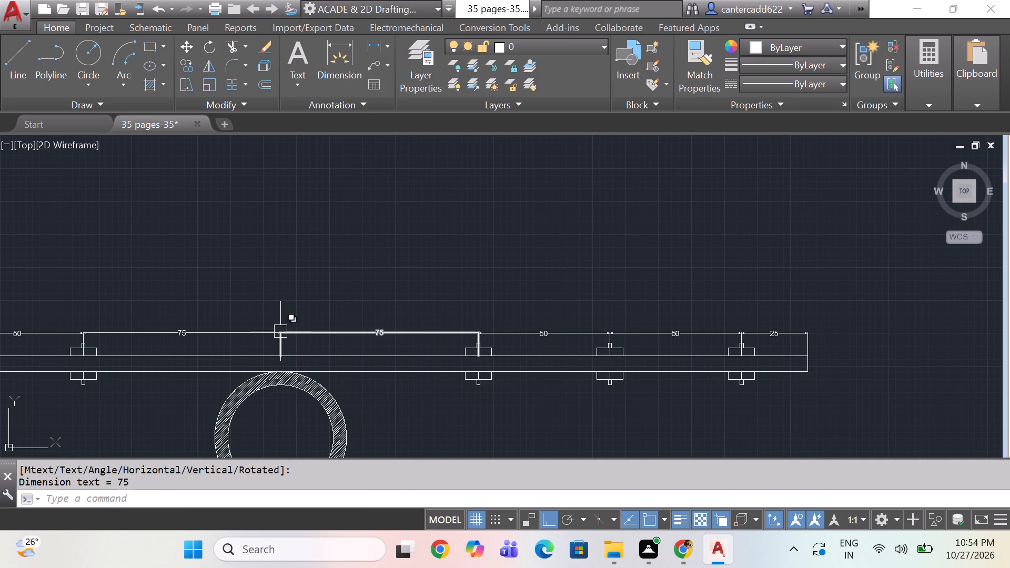
{"action": "key", "text": "Escape"}
Save the drawing.
{"action": "key", "text": "ctrl+s"}
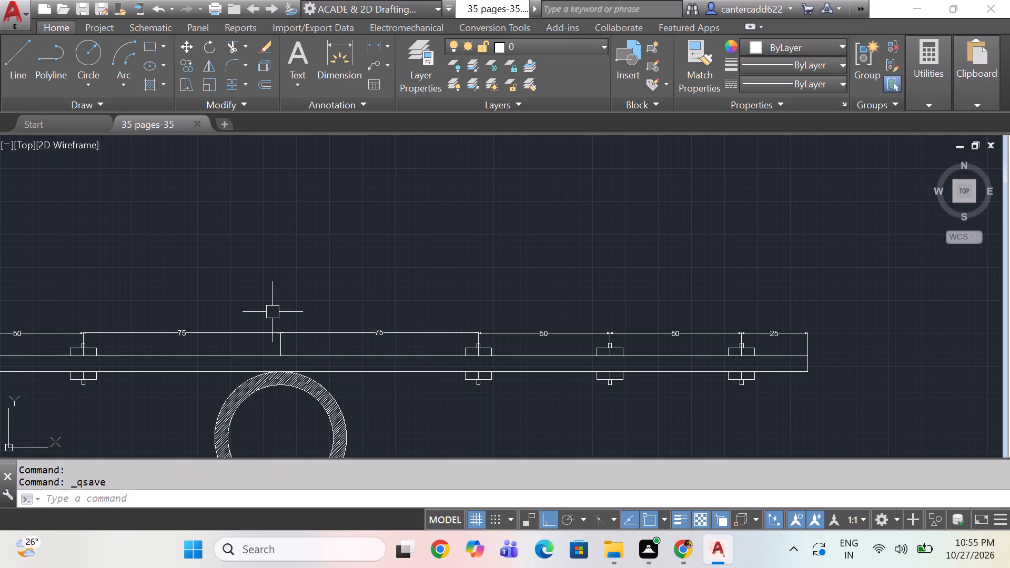
Copy the "CI PIPE Ø100(ID) (13mm THICK)" label with its leader and arrowhead from the pit section to below the plate detail.
{"action": "scroll", "coordinate": [272, 302], "scroll_direction": "down", "scroll_amount": 2}
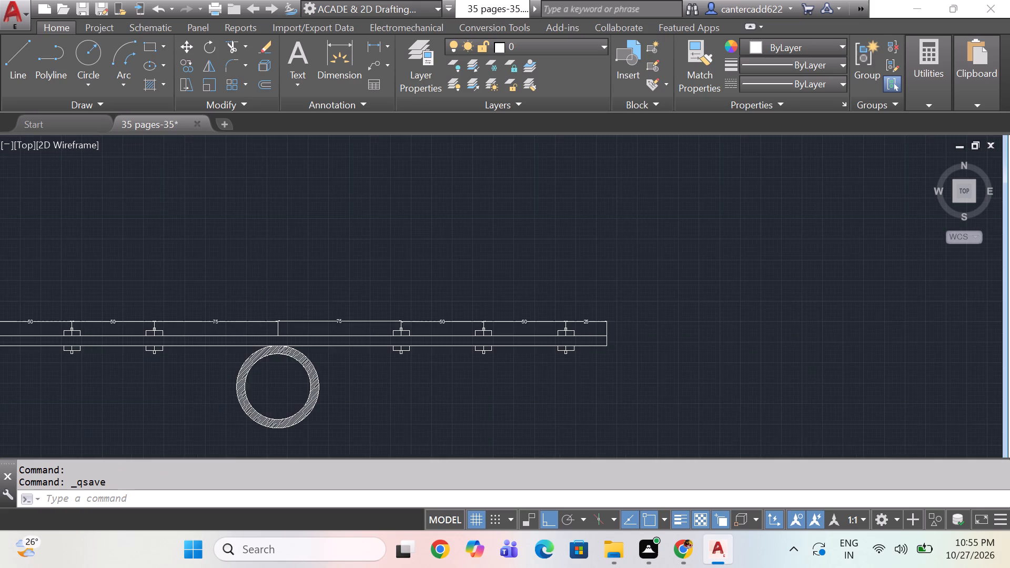
{"action": "scroll", "coordinate": [330, 360], "scroll_direction": "down", "scroll_amount": 2}
{"action": "scroll", "coordinate": [306, 374], "scroll_direction": "up", "scroll_amount": 2}
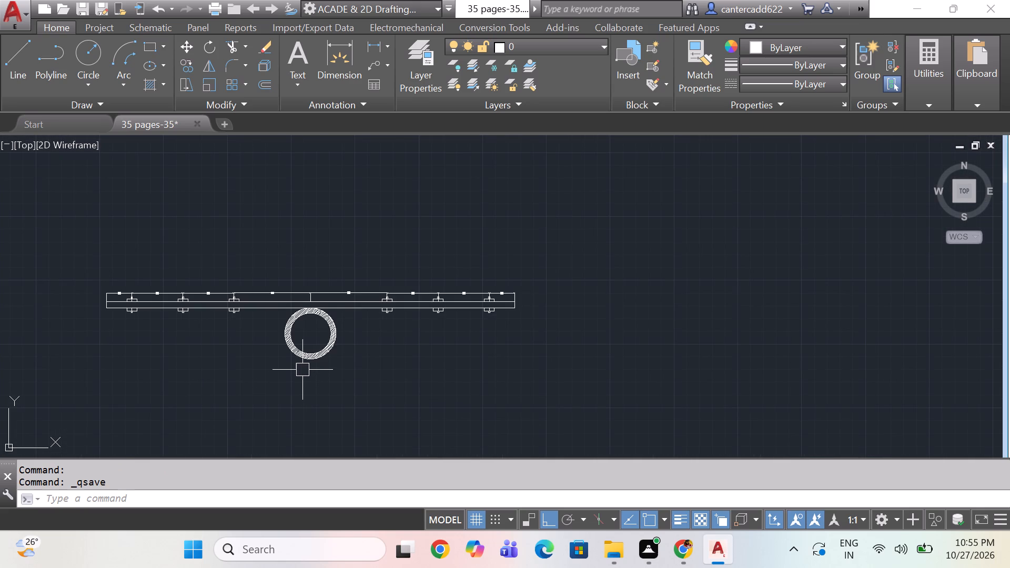
{"action": "scroll", "coordinate": [301, 369], "scroll_direction": "down", "scroll_amount": 2}
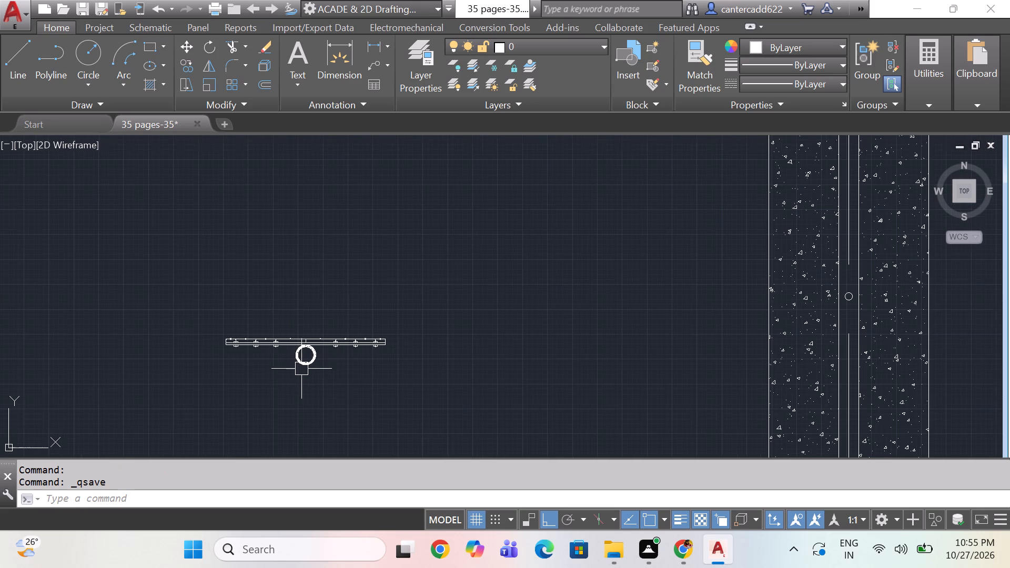
{"action": "scroll", "coordinate": [301, 368], "scroll_direction": "up", "scroll_amount": 2}
{"action": "scroll", "coordinate": [269, 360], "scroll_direction": "down", "scroll_amount": 1}
{"action": "middle_click_drag", "start_coordinate": [269, 361], "coordinate": [297, 272]}
{"action": "scroll", "coordinate": [390, 284], "scroll_direction": "down", "scroll_amount": 2}
{"action": "middle_click_drag", "start_coordinate": [621, 327], "coordinate": [542, 253]}
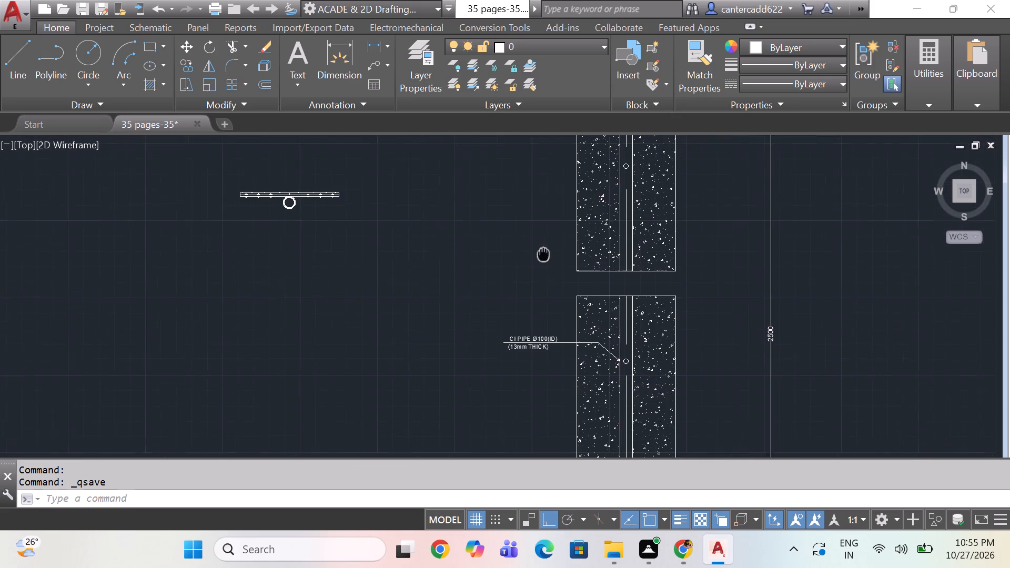
{"action": "middle_click_drag", "start_coordinate": [542, 253], "coordinate": [541, 253]}
{"action": "scroll", "coordinate": [602, 355], "scroll_direction": "up", "scroll_amount": 3}
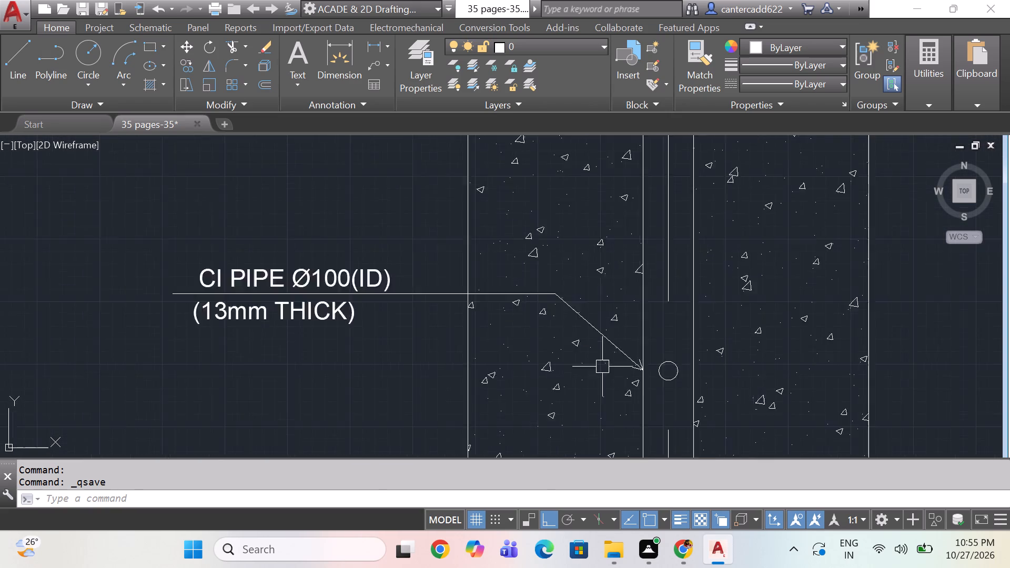
{"action": "scroll", "coordinate": [602, 367], "scroll_direction": "up", "scroll_amount": 2}
{"action": "left_click", "coordinate": [690, 347]}
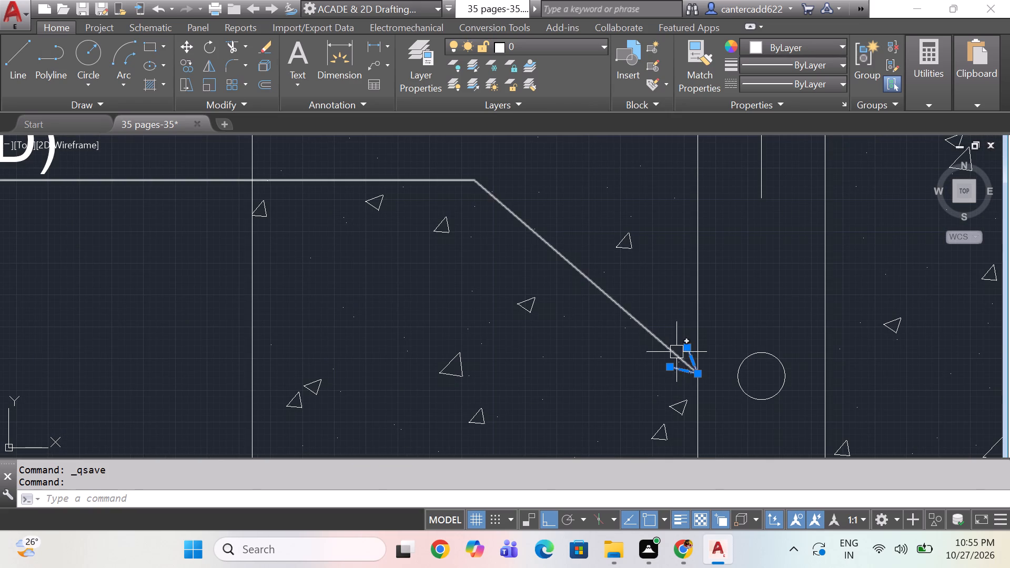
{"action": "left_click", "coordinate": [669, 351]}
{"action": "scroll", "coordinate": [553, 343], "scroll_direction": "down", "scroll_amount": 2}
{"action": "left_click_drag", "start_coordinate": [342, 247], "coordinate": [318, 260]}
{"action": "left_click", "coordinate": [200, 365]}
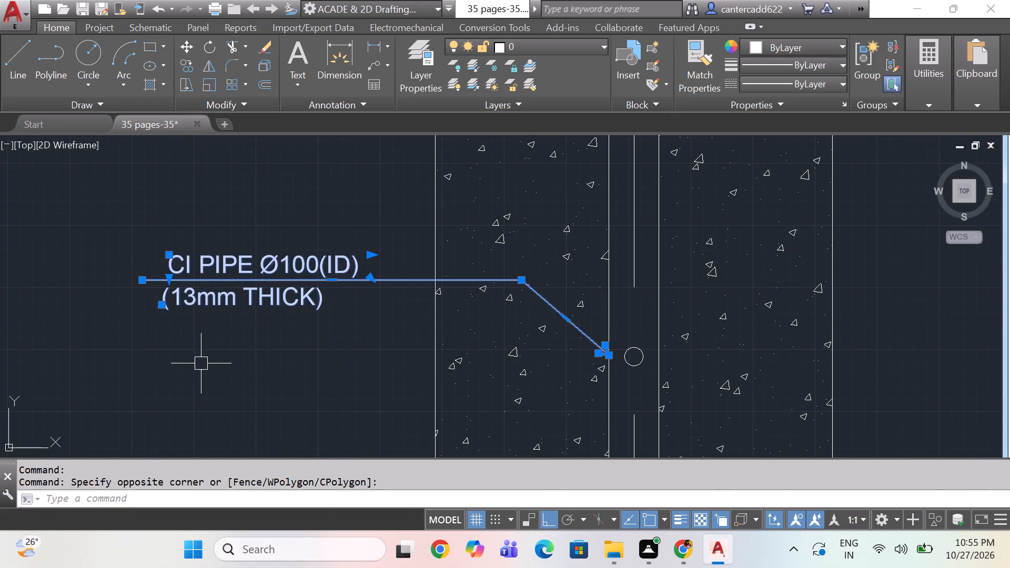
{"action": "scroll", "coordinate": [206, 360], "scroll_direction": "down", "scroll_amount": 3}
{"action": "key", "text": "c"}
{"action": "key", "text": "o"}
{"action": "key", "text": "space"}
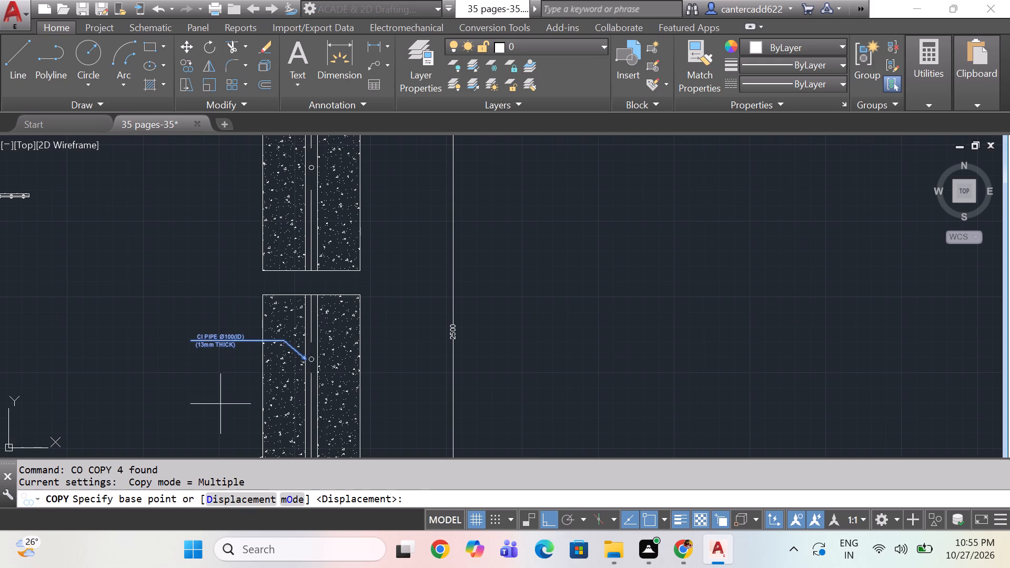
{"action": "left_click", "coordinate": [251, 358]}
{"action": "scroll", "coordinate": [142, 342], "scroll_direction": "down", "scroll_amount": 1}
{"action": "middle_click_drag", "start_coordinate": [140, 344], "coordinate": [191, 347]}
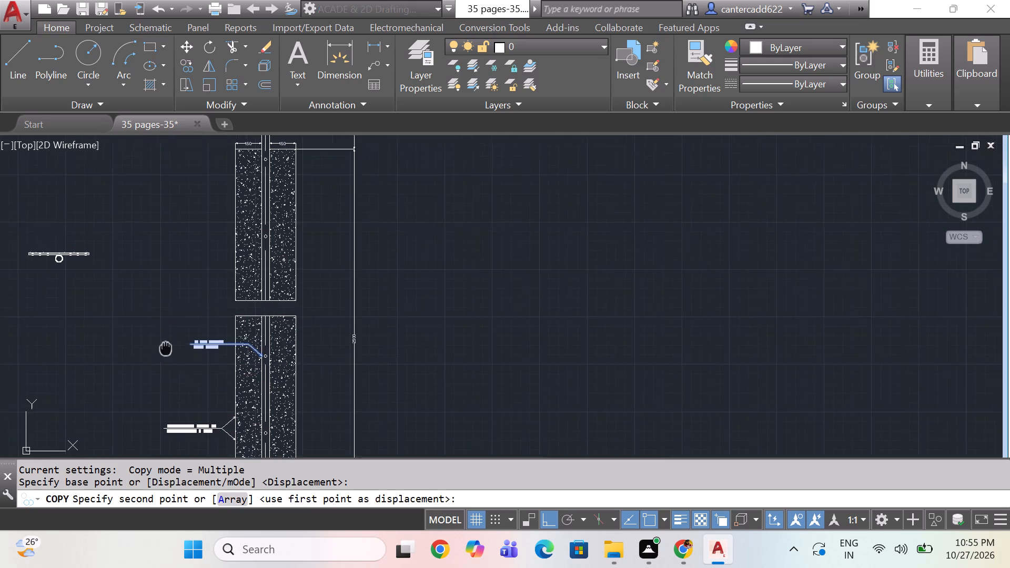
{"action": "middle_click_drag", "start_coordinate": [191, 347], "coordinate": [594, 400]}
{"action": "left_click", "coordinate": [479, 400]}
{"action": "key", "text": "space"}
Mirror the copied pipe label with its leader and arrowhead about a horizontal line below the plate detail, keeping the original.
{"action": "left_click_drag", "start_coordinate": [528, 375], "coordinate": [514, 382]}
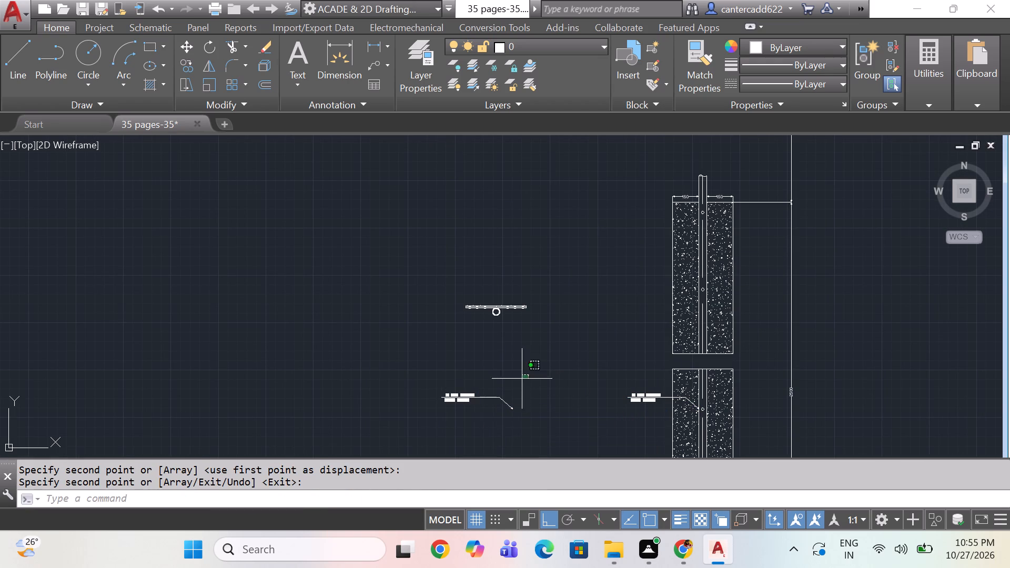
{"action": "left_click_drag", "start_coordinate": [514, 382], "coordinate": [488, 393]}
{"action": "left_click", "coordinate": [386, 447]}
{"action": "key", "text": "m"}
{"action": "key", "text": "i"}
{"action": "key", "text": "space"}
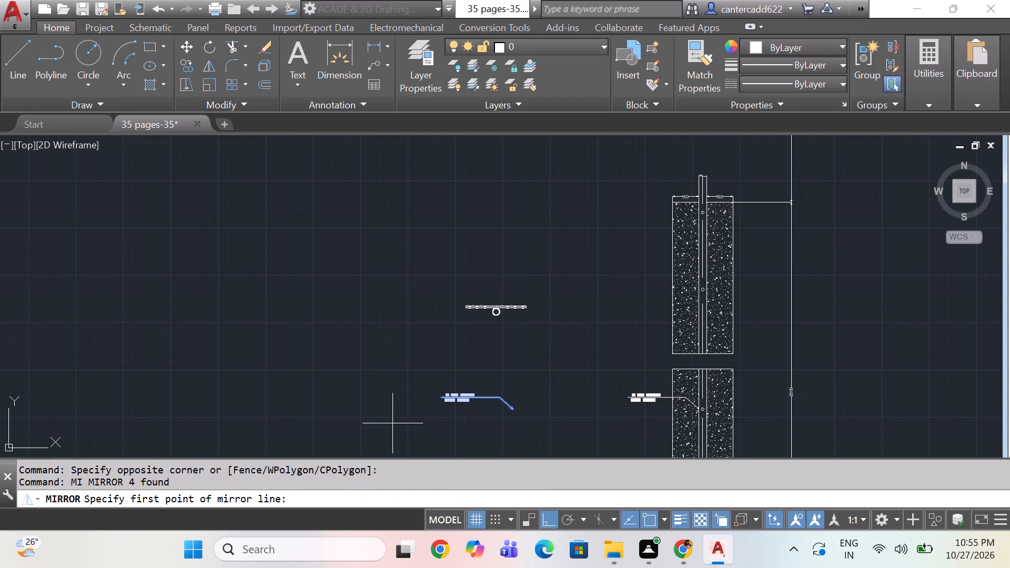
{"action": "left_click", "coordinate": [532, 356]}
{"action": "left_click", "coordinate": [401, 360]}
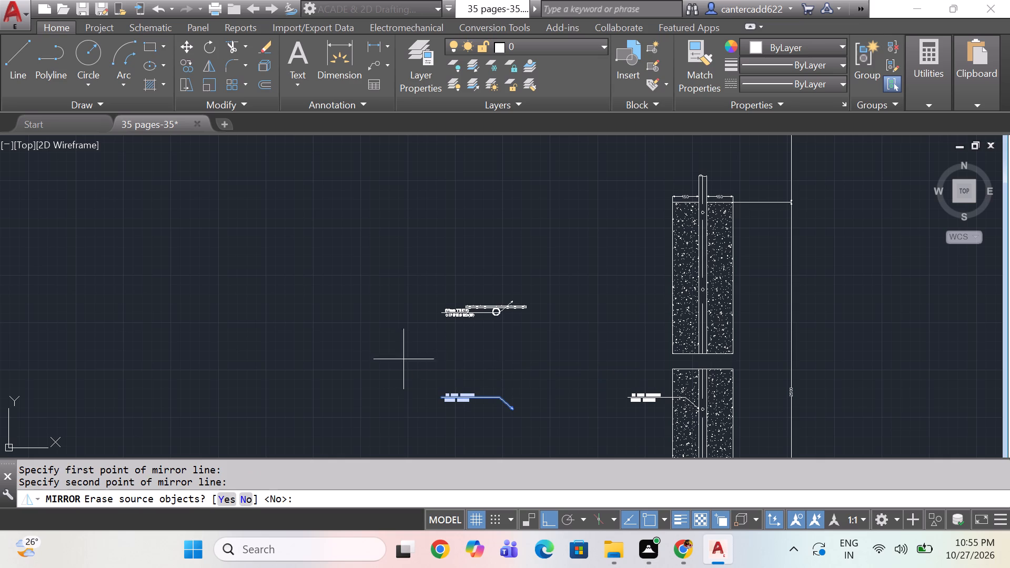
{"action": "scroll", "coordinate": [442, 317], "scroll_direction": "up", "scroll_amount": 3}
{"action": "key", "text": "space"}
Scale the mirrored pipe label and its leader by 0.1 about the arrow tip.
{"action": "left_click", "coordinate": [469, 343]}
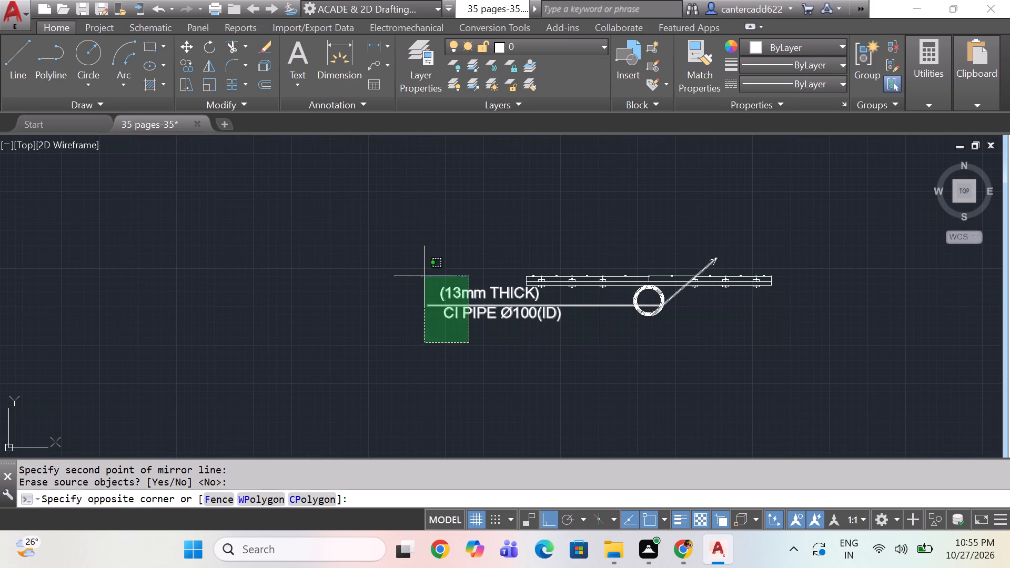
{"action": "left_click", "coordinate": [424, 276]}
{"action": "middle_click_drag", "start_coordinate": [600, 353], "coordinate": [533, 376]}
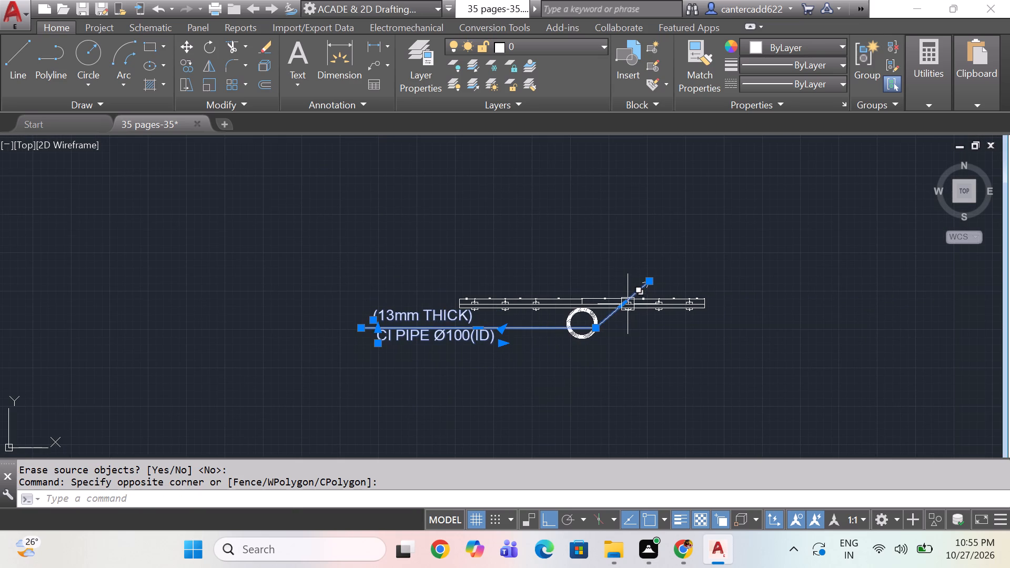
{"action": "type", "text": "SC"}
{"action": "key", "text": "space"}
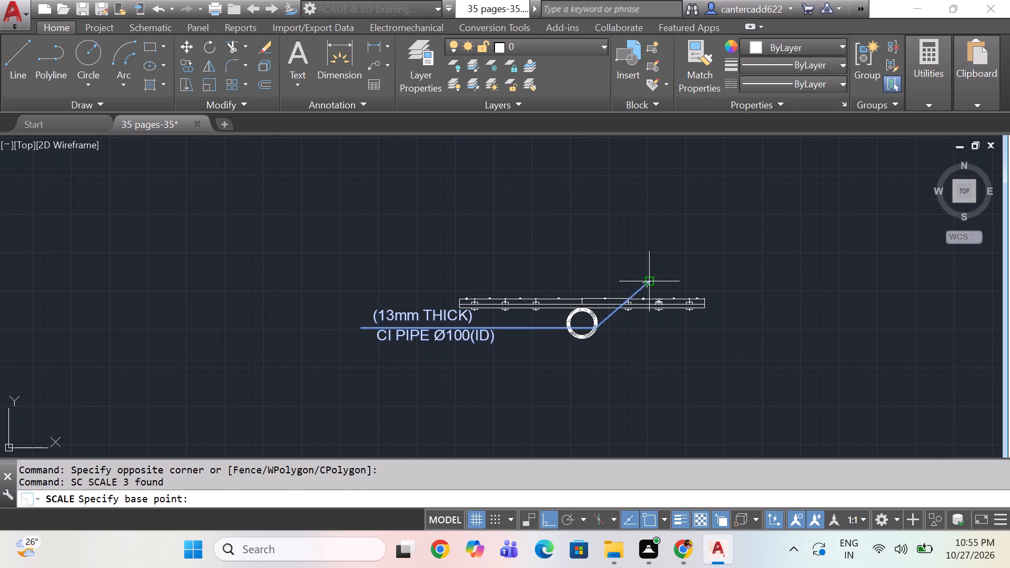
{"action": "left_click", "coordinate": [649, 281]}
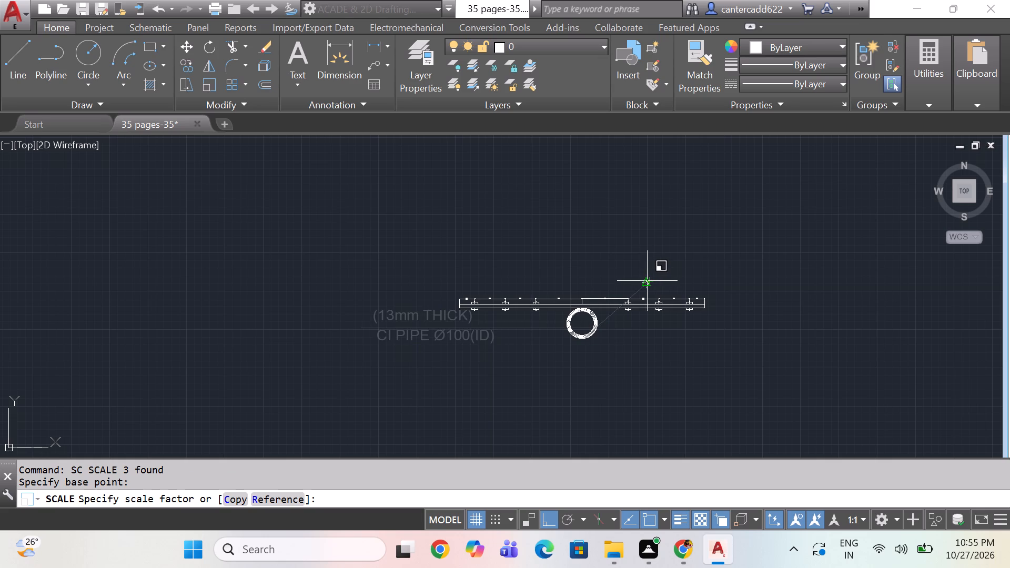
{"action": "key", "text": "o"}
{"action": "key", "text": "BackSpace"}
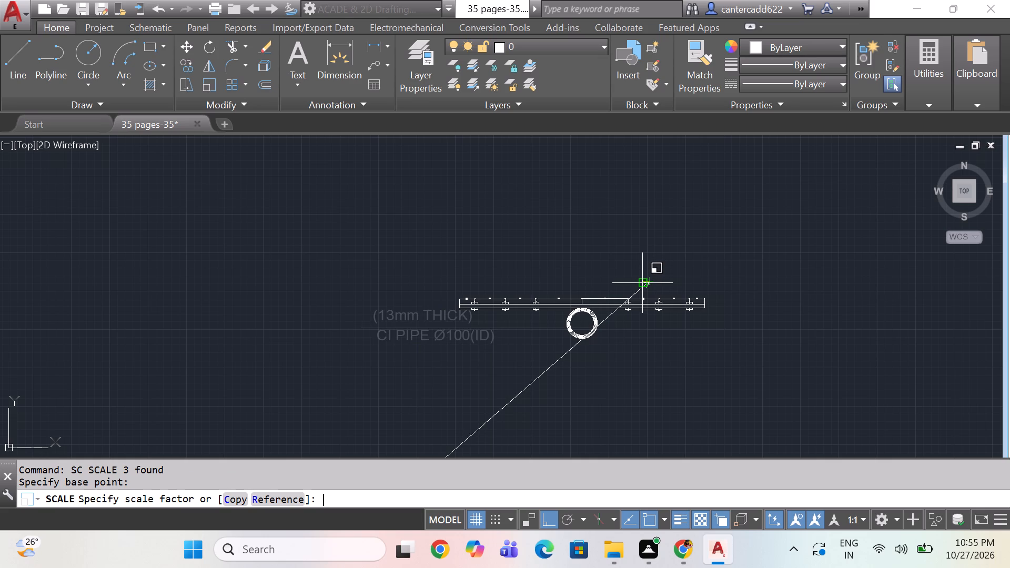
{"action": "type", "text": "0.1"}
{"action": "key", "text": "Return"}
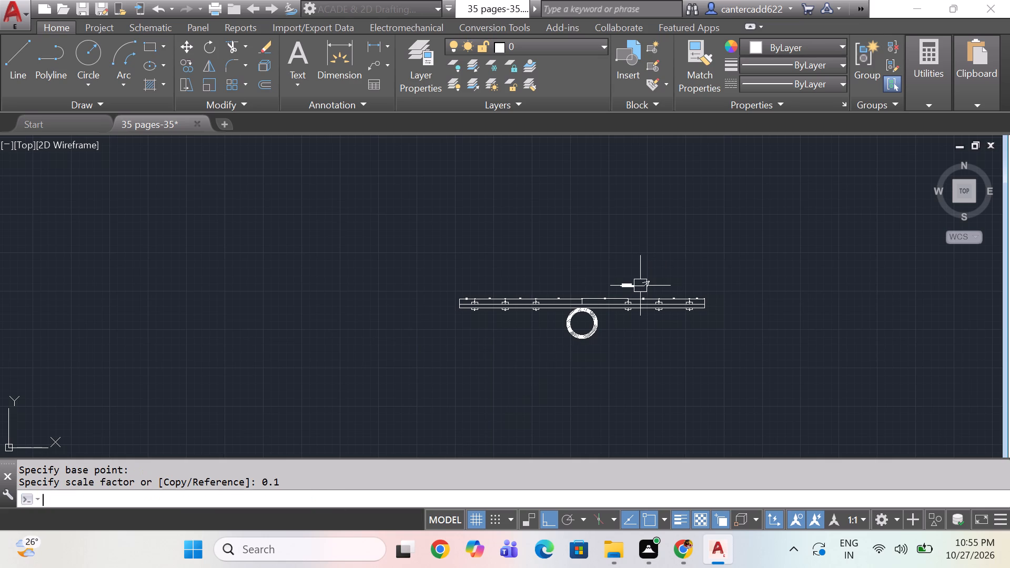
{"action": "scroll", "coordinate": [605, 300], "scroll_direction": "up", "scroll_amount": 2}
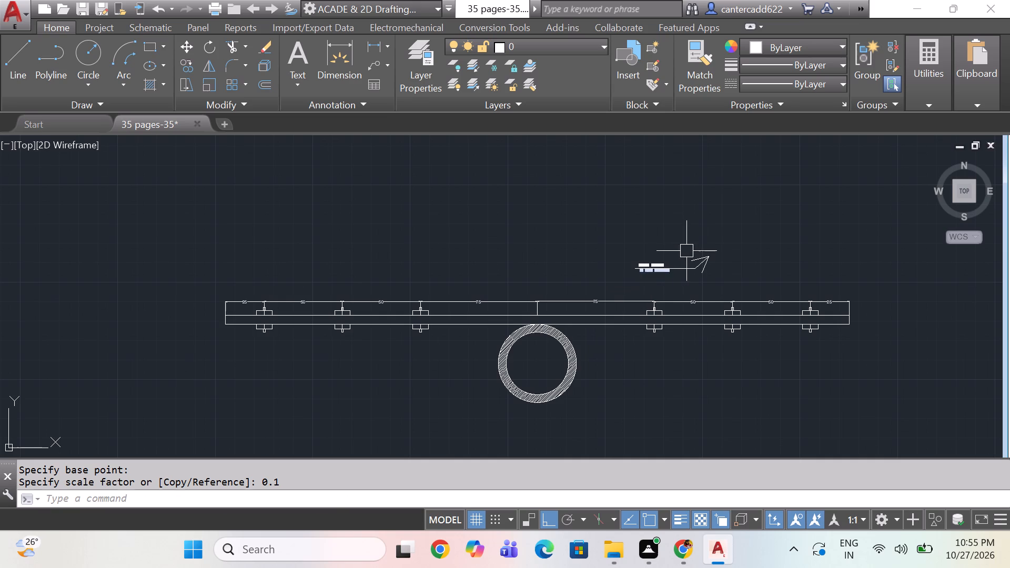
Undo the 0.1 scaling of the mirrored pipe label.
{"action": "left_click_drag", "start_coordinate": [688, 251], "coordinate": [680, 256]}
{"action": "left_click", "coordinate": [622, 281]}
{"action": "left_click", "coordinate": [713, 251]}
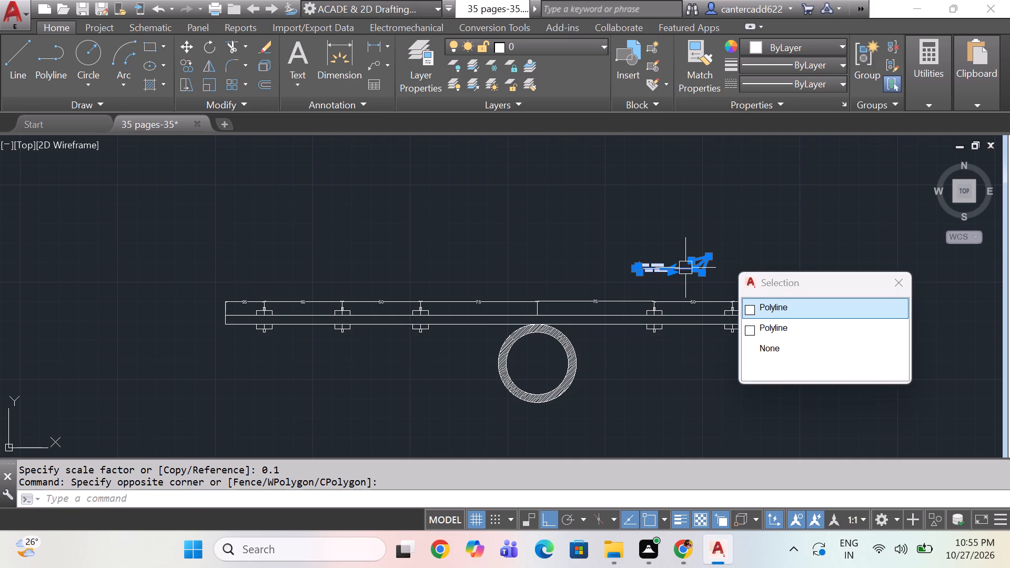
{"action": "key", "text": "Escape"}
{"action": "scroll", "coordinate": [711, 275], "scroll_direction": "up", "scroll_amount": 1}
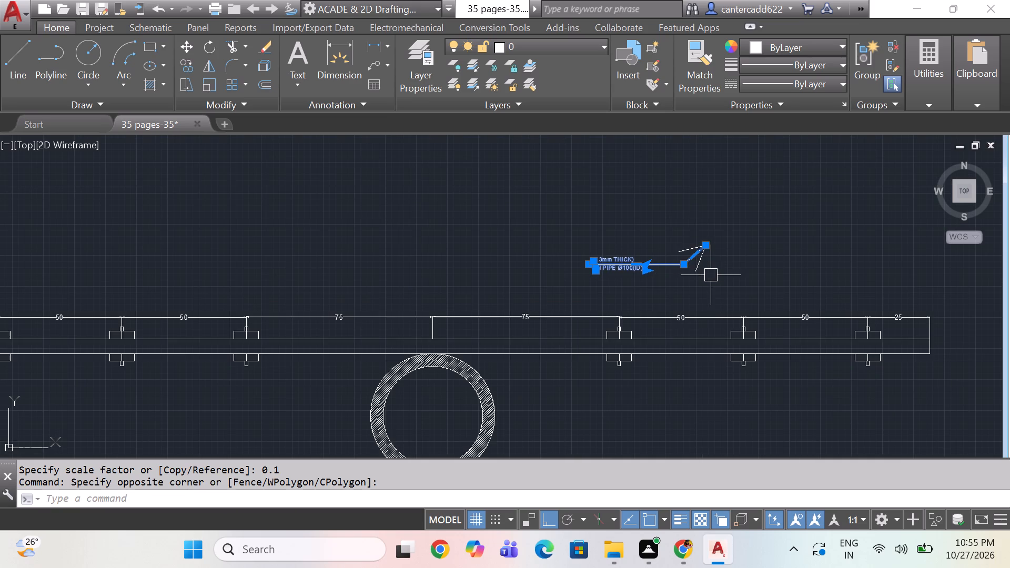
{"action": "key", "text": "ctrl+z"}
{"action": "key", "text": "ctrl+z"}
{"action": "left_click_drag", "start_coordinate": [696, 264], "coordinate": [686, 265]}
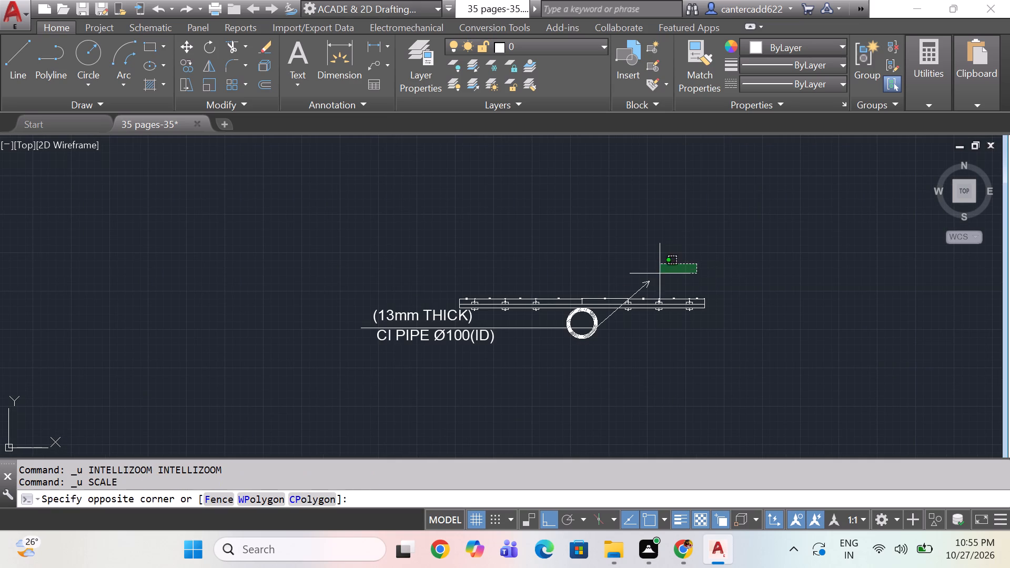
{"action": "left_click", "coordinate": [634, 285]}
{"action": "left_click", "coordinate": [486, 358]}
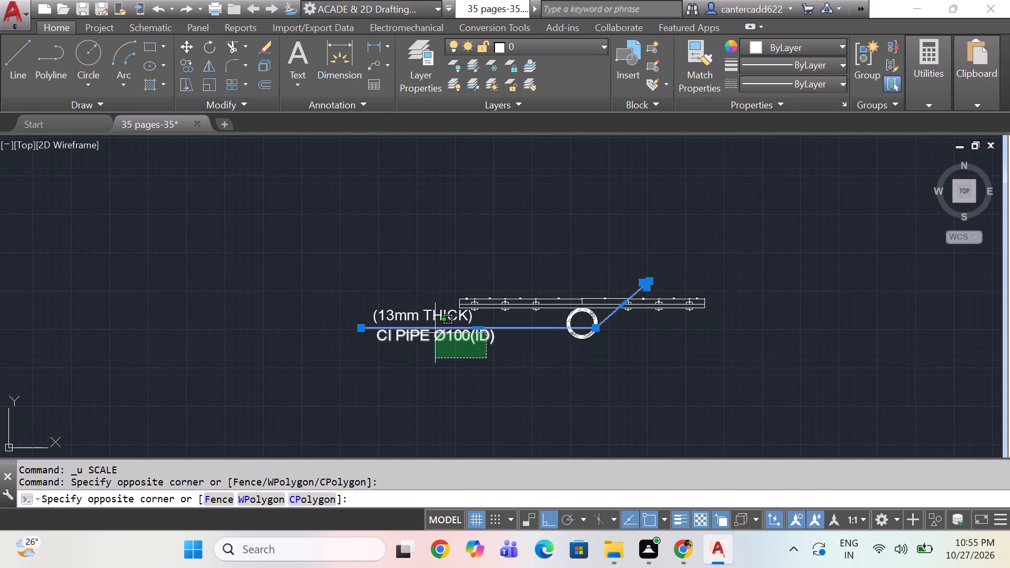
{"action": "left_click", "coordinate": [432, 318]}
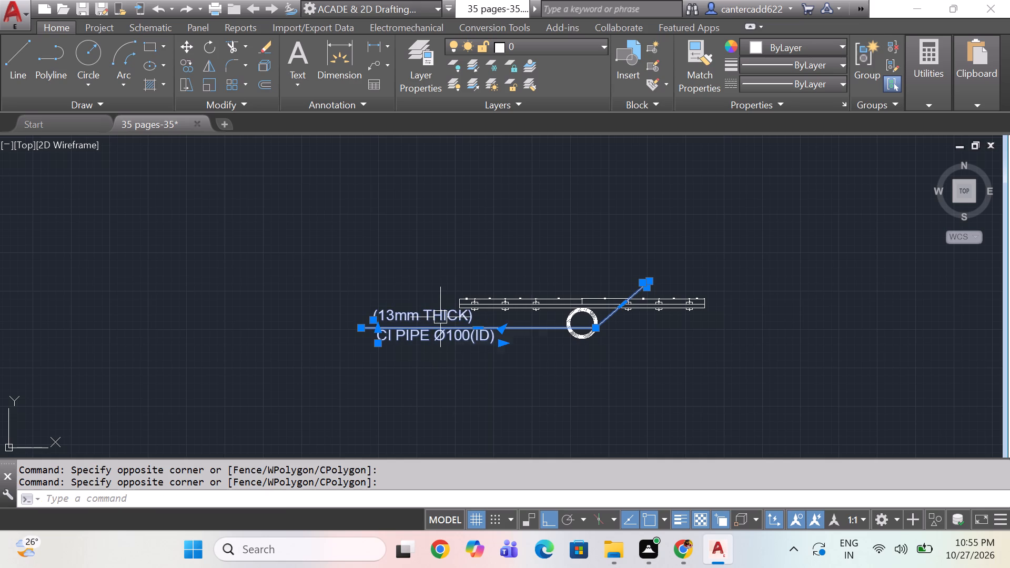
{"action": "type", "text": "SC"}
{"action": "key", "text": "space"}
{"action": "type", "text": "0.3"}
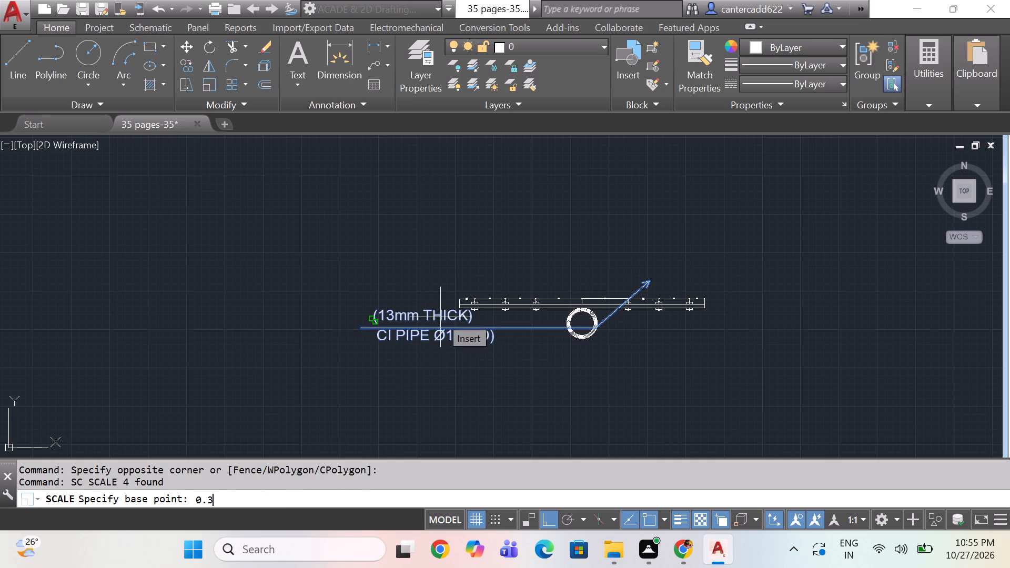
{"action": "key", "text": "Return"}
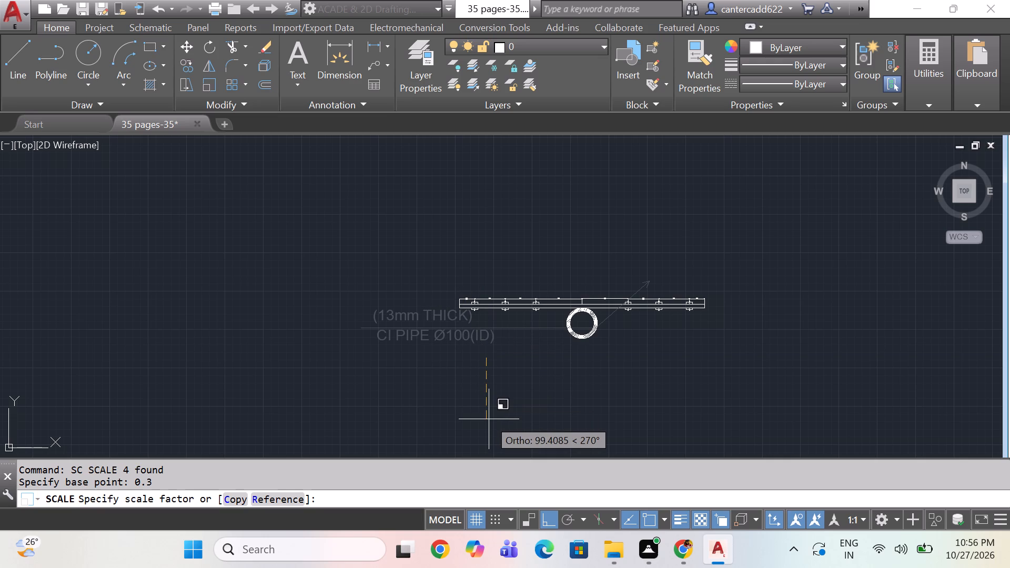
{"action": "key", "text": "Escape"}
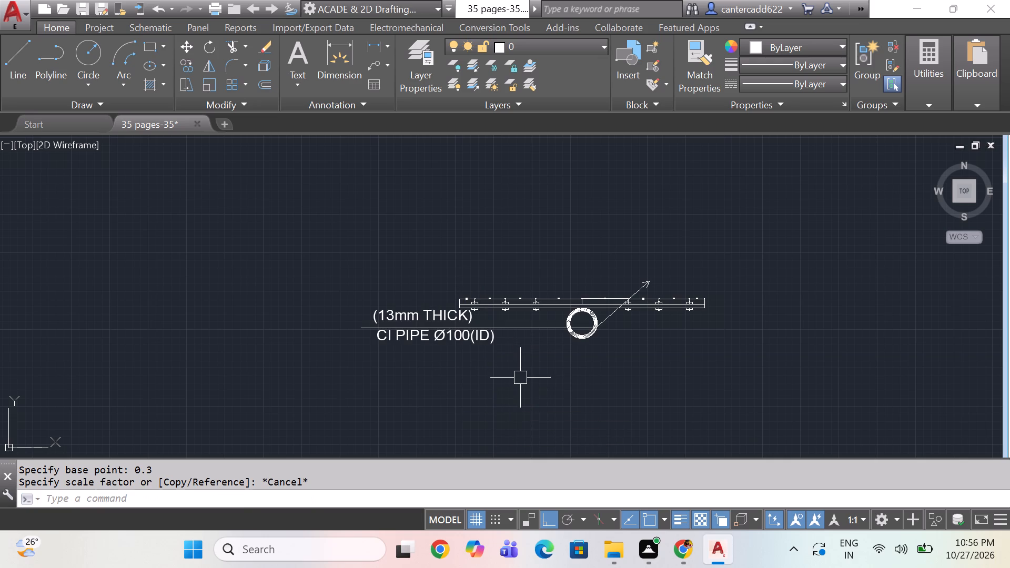
Scale the mirrored pipe label with its leader and arrowhead by 0.3 about the arrow tip.
{"action": "left_click", "coordinate": [412, 359]}
{"action": "left_click", "coordinate": [355, 280]}
{"action": "left_click_drag", "start_coordinate": [671, 242], "coordinate": [660, 258]}
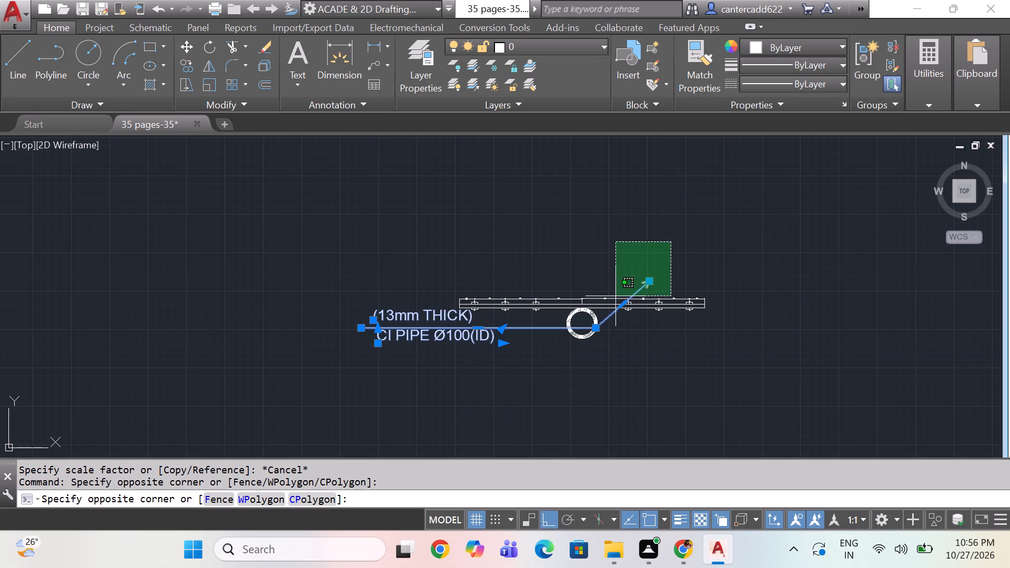
{"action": "left_click", "coordinate": [617, 291]}
{"action": "type", "text": "SC"}
{"action": "key", "text": "space"}
{"action": "left_click", "coordinate": [648, 282]}
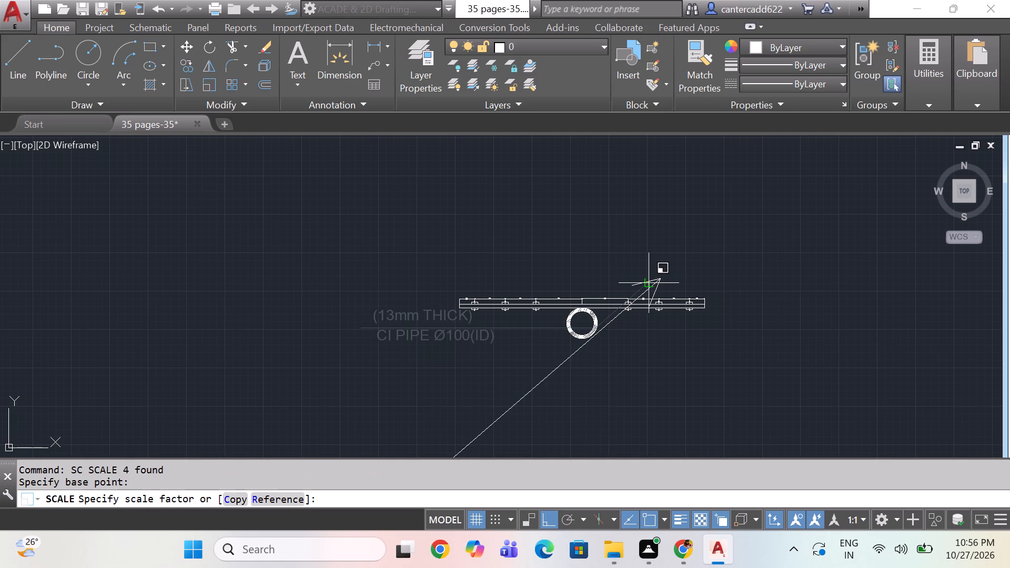
{"action": "type", "text": "0."}
{"action": "type", "text": "3"}
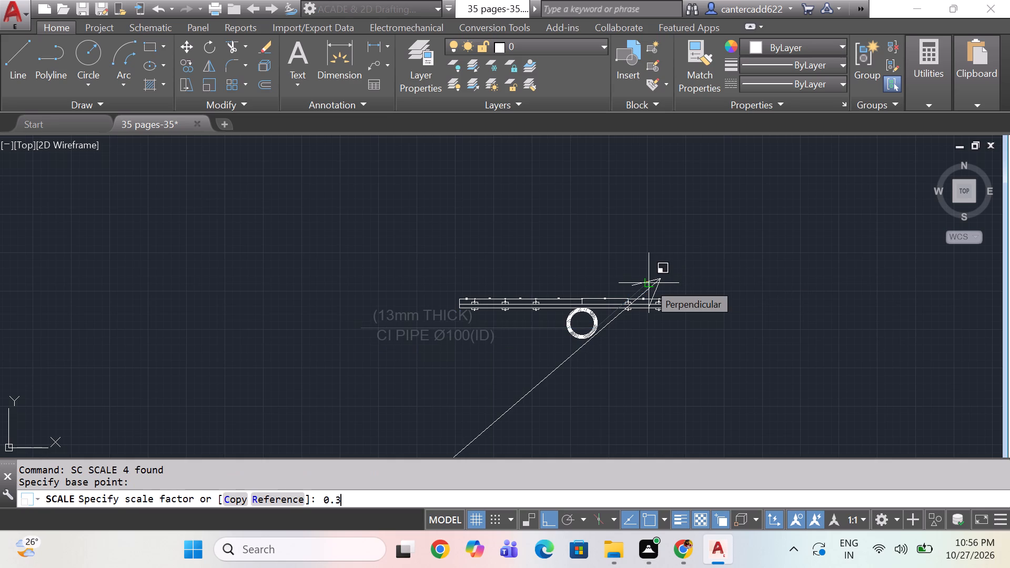
{"action": "key", "text": "space"}
Move the scaled label and leader, with ortho off, so the arrow tip touches the plate's bottom edge between the second and third fittings.
{"action": "scroll", "coordinate": [635, 286], "scroll_direction": "up", "scroll_amount": 3}
{"action": "left_click_drag", "start_coordinate": [708, 245], "coordinate": [692, 252]}
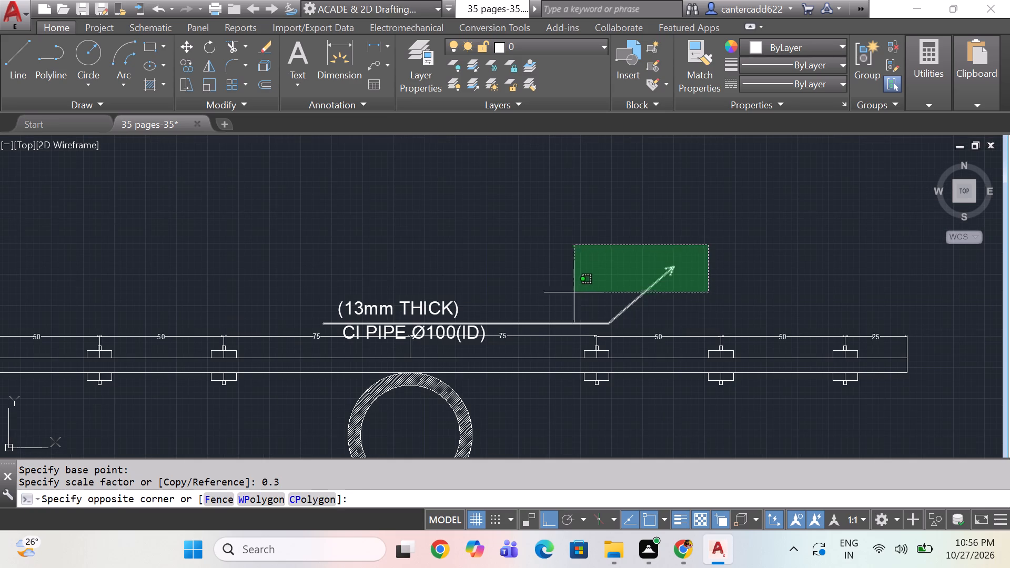
{"action": "left_click", "coordinate": [524, 314]}
{"action": "left_click", "coordinate": [454, 301]}
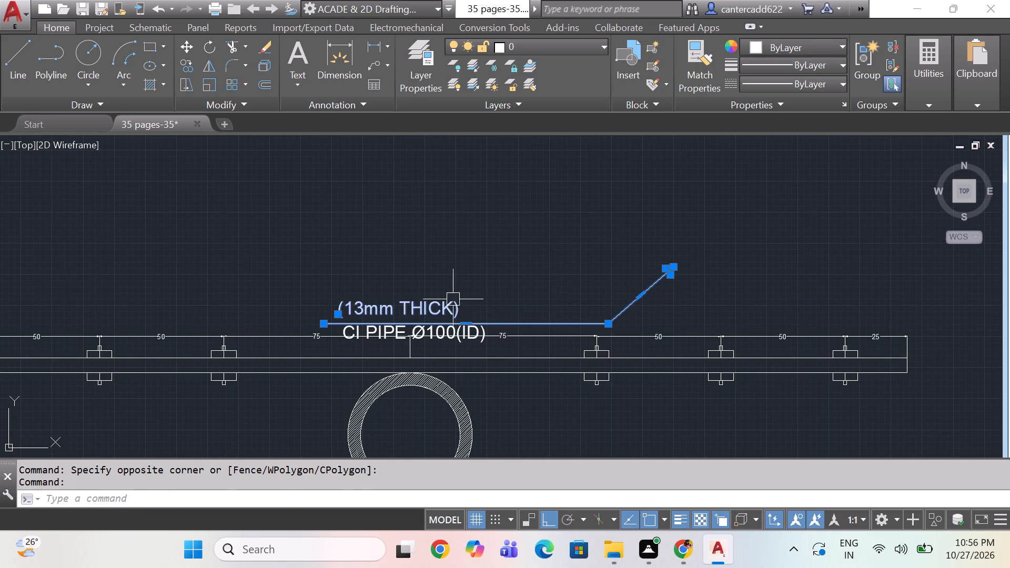
{"action": "scroll", "coordinate": [324, 348], "scroll_direction": "up", "scroll_amount": 4}
{"action": "left_click", "coordinate": [420, 262]}
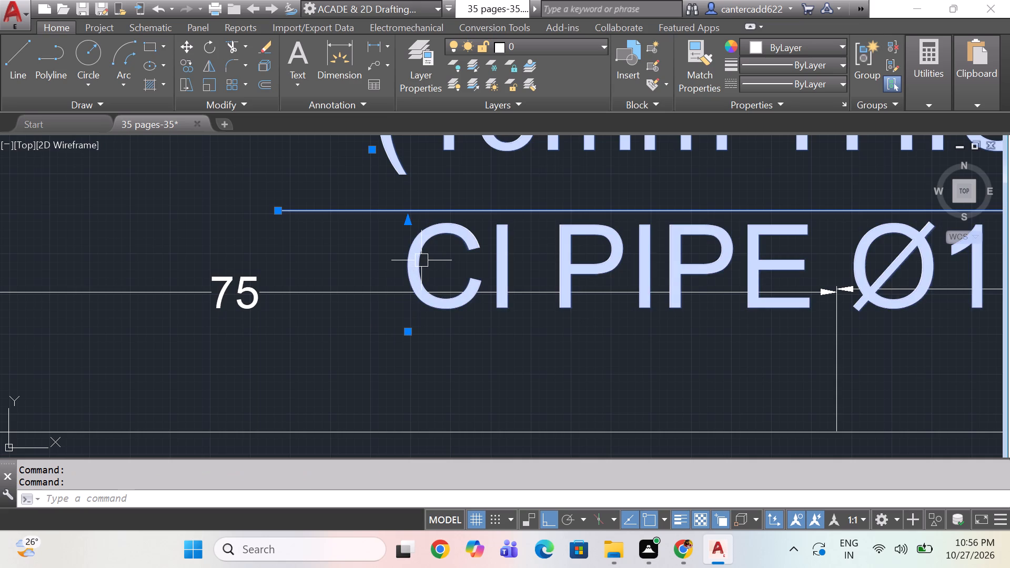
{"action": "key", "text": "m"}
{"action": "key", "text": "space"}
{"action": "scroll", "coordinate": [585, 293], "scroll_direction": "down", "scroll_amount": 3}
{"action": "scroll", "coordinate": [726, 243], "scroll_direction": "down", "scroll_amount": 1}
{"action": "middle_click_drag", "start_coordinate": [723, 271], "coordinate": [579, 305]}
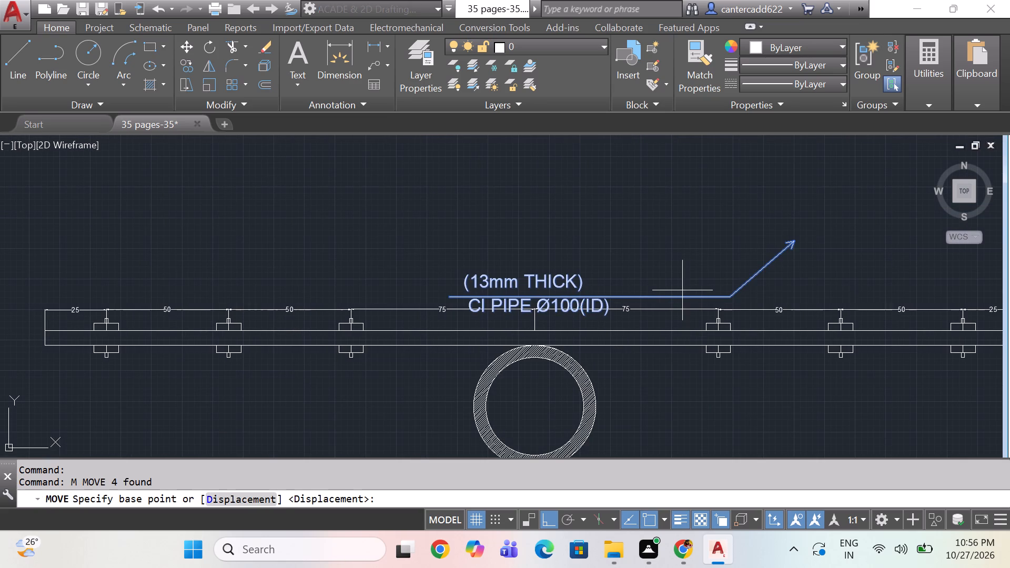
{"action": "left_click", "coordinate": [797, 240]}
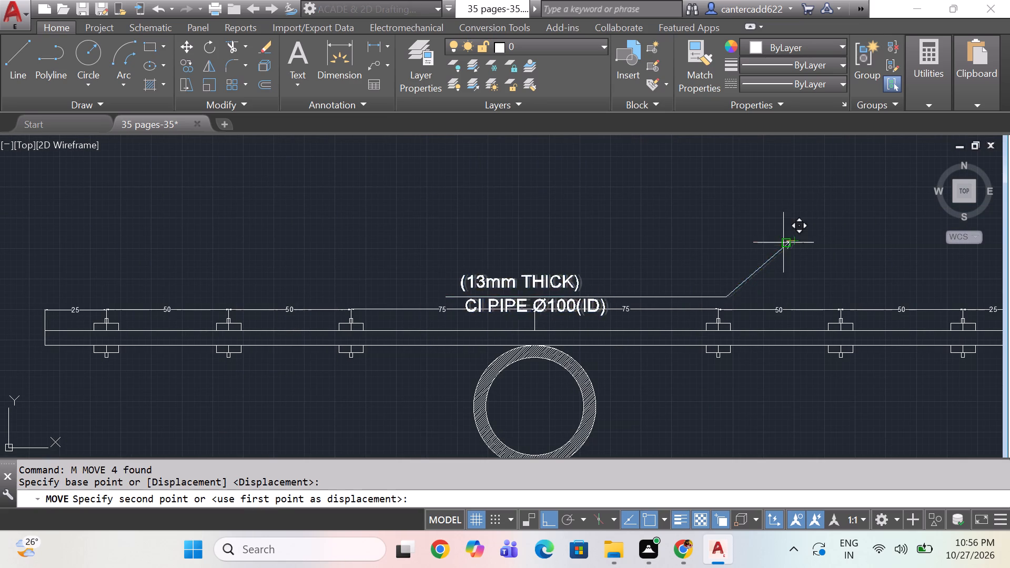
{"action": "middle_click_drag", "start_coordinate": [250, 372], "coordinate": [300, 366]}
{"action": "key", "text": "F8"}
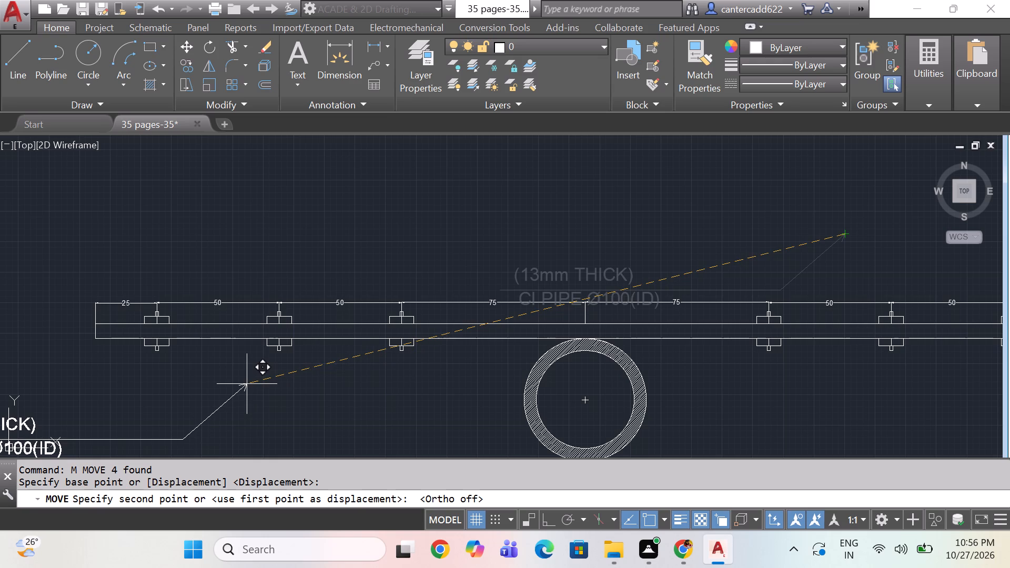
{"action": "left_click", "coordinate": [334, 342]}
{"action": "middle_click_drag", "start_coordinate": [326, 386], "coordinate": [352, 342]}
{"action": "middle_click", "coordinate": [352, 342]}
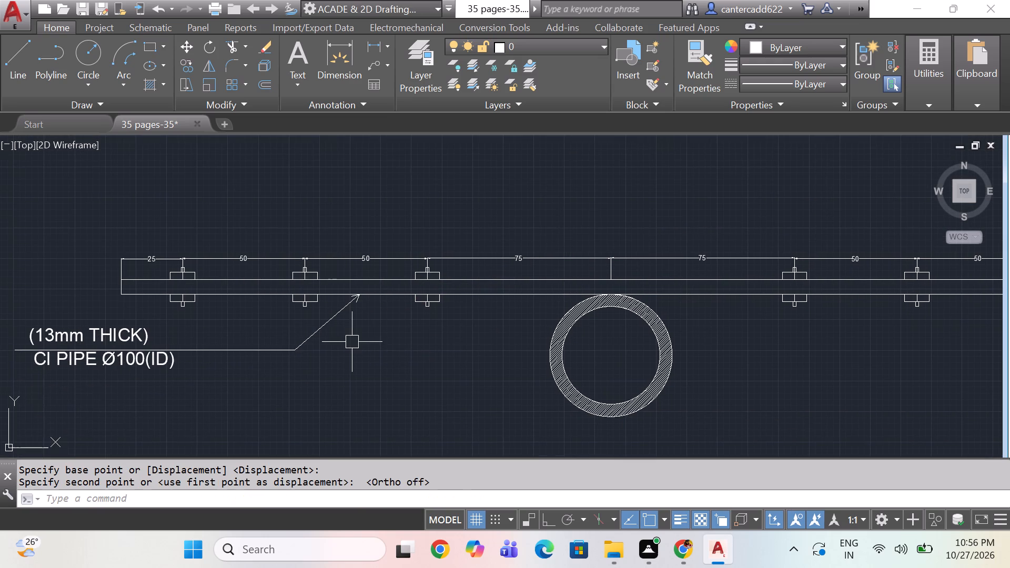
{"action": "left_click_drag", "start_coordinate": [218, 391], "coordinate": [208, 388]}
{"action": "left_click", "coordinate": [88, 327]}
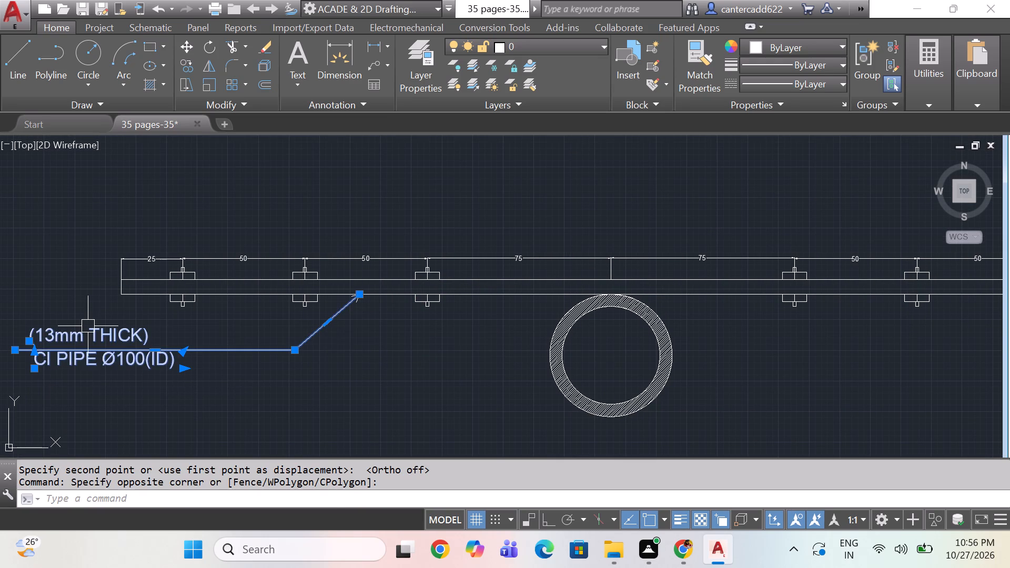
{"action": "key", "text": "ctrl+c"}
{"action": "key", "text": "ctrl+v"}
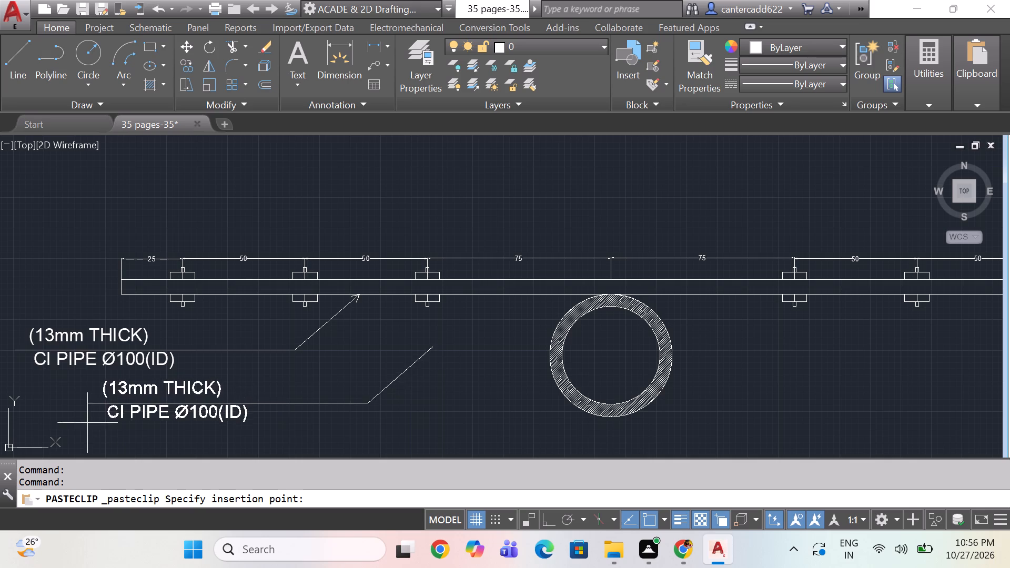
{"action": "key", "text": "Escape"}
Copy the plate's CI pipe label with its leader and arrowhead so the arrow tip meets the lower bolt end of the third fitting.
{"action": "left_click_drag", "start_coordinate": [329, 395], "coordinate": [290, 382]}
{"action": "left_click", "coordinate": [85, 332]}
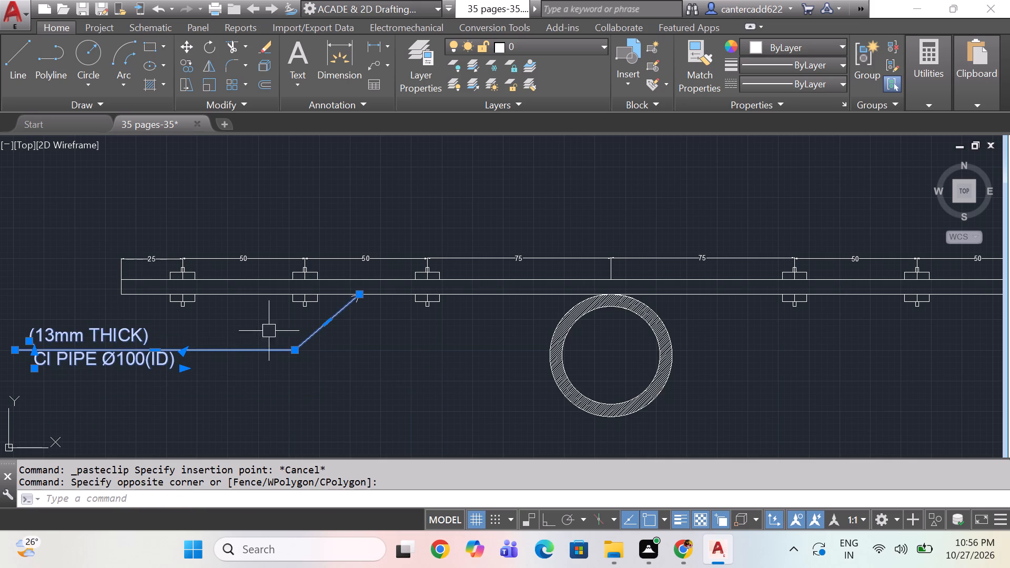
{"action": "scroll", "coordinate": [343, 290], "scroll_direction": "up", "scroll_amount": 3}
{"action": "left_click_drag", "start_coordinate": [352, 287], "coordinate": [354, 294]}
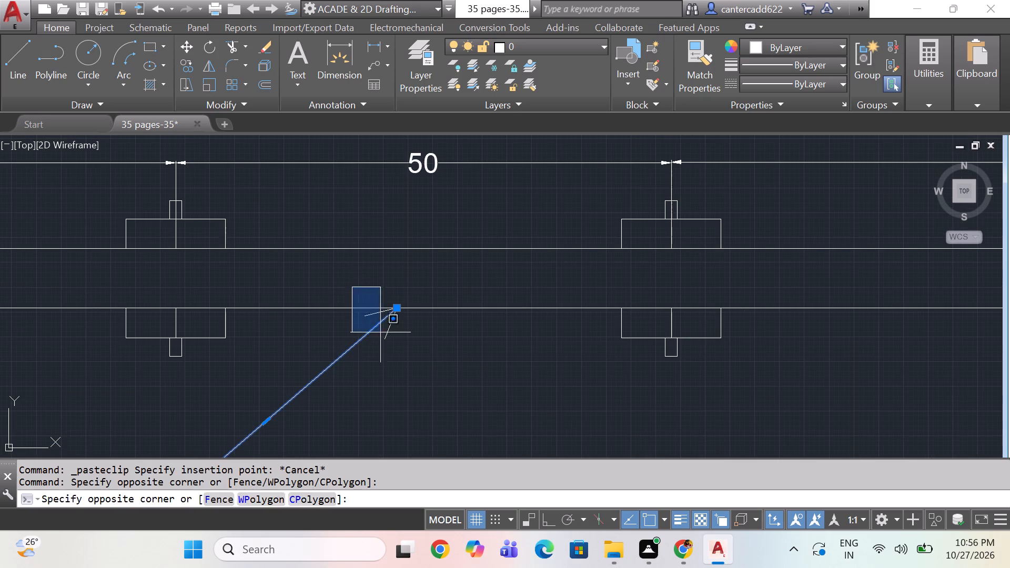
{"action": "left_click", "coordinate": [432, 375]}
{"action": "scroll", "coordinate": [432, 376], "scroll_direction": "down", "scroll_amount": 1}
{"action": "middle_click_drag", "start_coordinate": [432, 376], "coordinate": [427, 371]}
{"action": "key", "text": "c"}
{"action": "key", "text": "o"}
{"action": "key", "text": "space"}
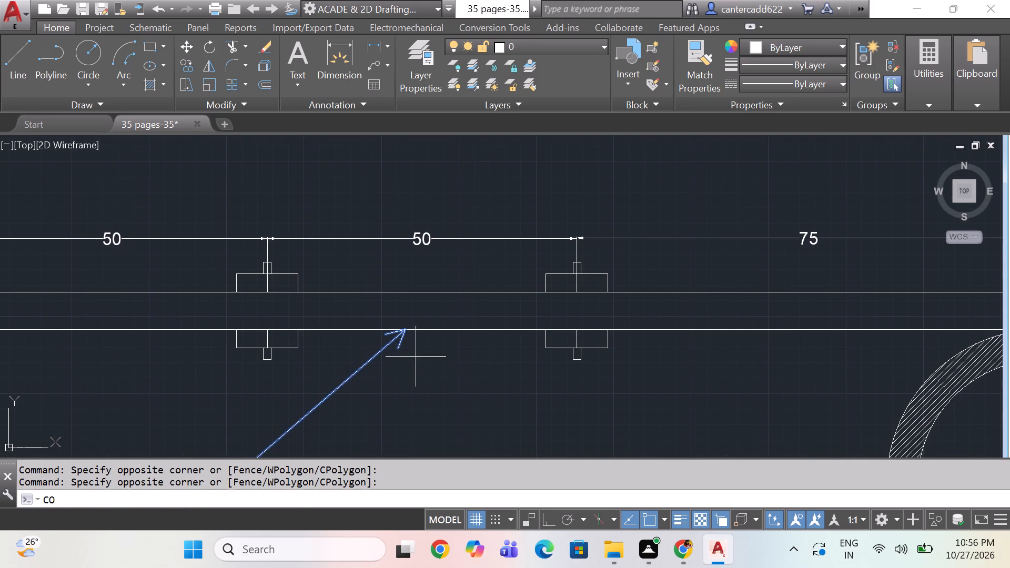
{"action": "left_click", "coordinate": [407, 329]}
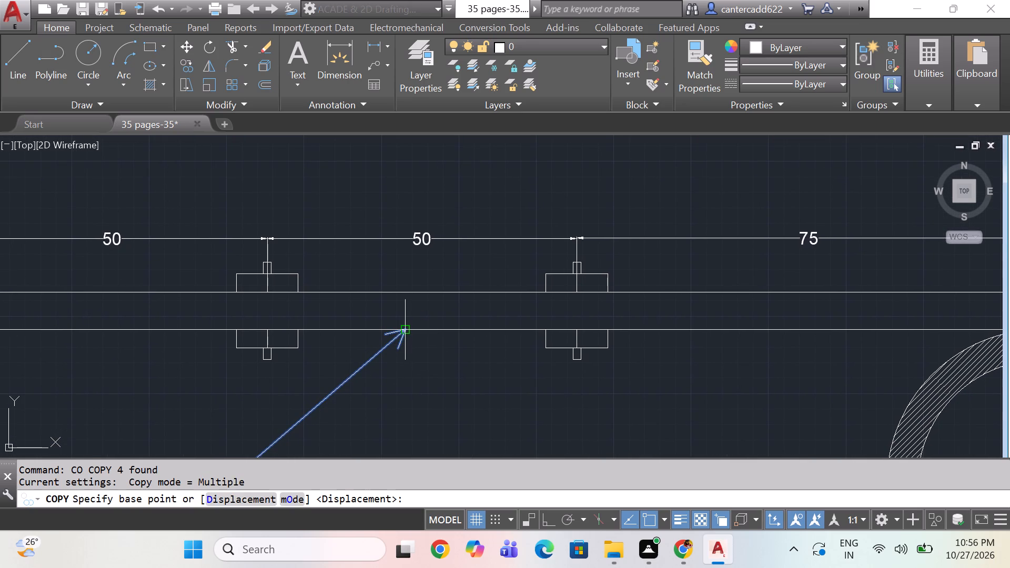
{"action": "left_click", "coordinate": [575, 362]}
{"action": "middle_click_drag", "start_coordinate": [372, 407], "coordinate": [464, 178]}
{"action": "key", "text": "Escape"}
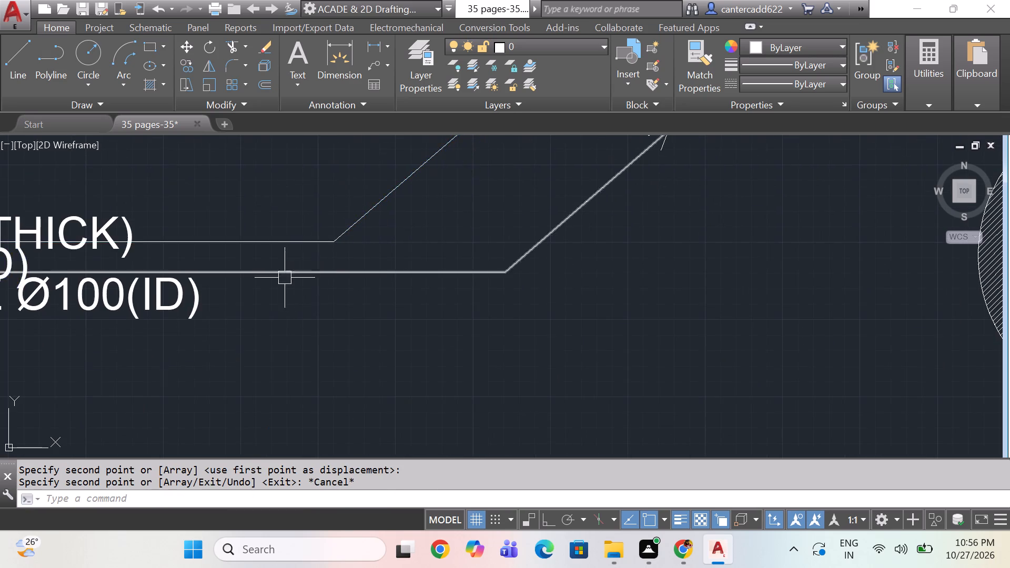
Stretch the copied leader's horizontal segment straight down, clear of the overlapping labels, keeping its arrow tip on the third fitting.
{"action": "scroll", "coordinate": [285, 281], "scroll_direction": "down", "scroll_amount": 1}
{"action": "middle_click_drag", "start_coordinate": [285, 282], "coordinate": [439, 308]}
{"action": "left_click", "coordinate": [436, 304]}
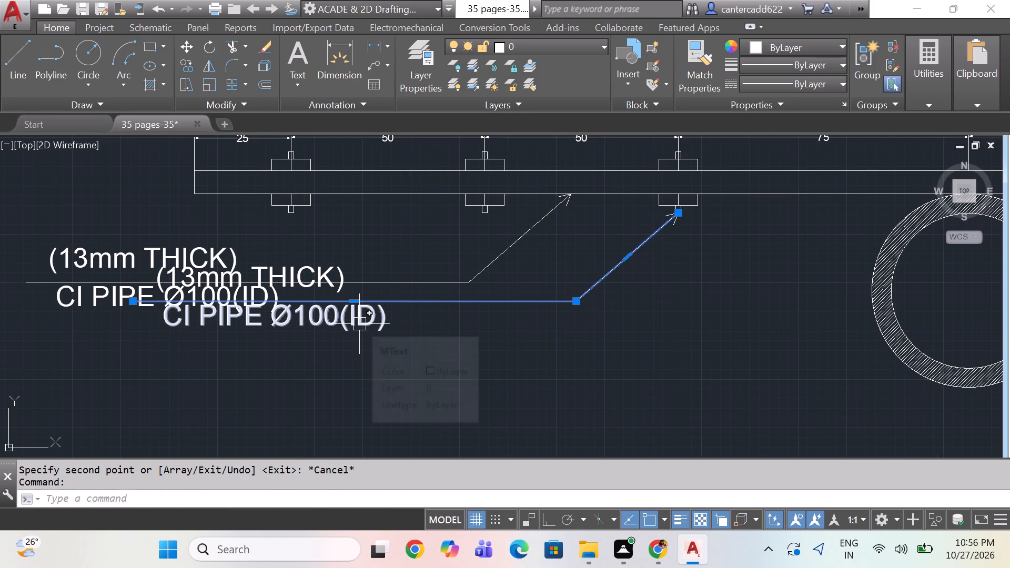
{"action": "key", "text": "Escape"}
{"action": "left_click", "coordinate": [359, 302]}
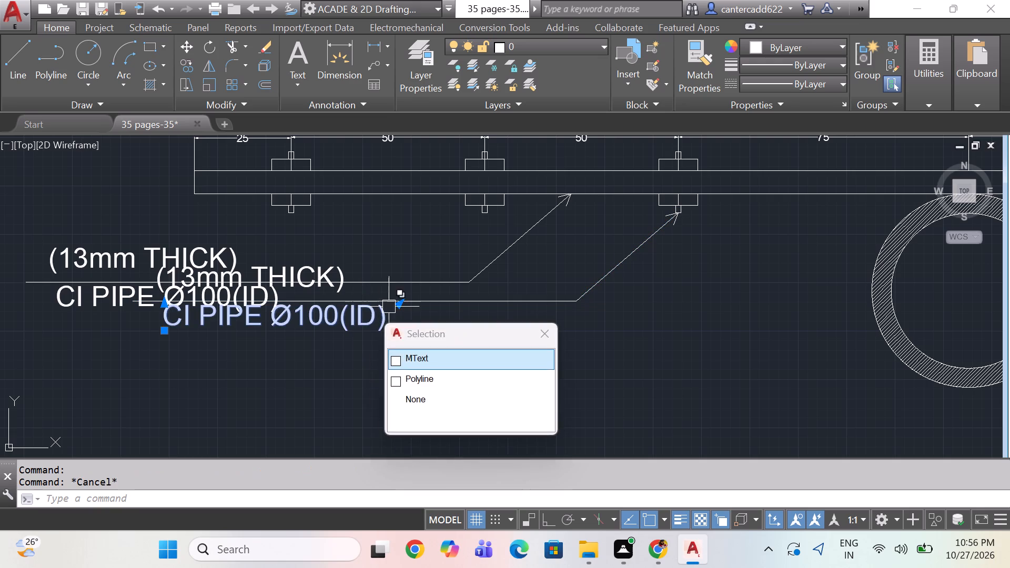
{"action": "key", "text": "Escape"}
{"action": "left_click", "coordinate": [453, 295]}
{"action": "left_click", "coordinate": [431, 313]}
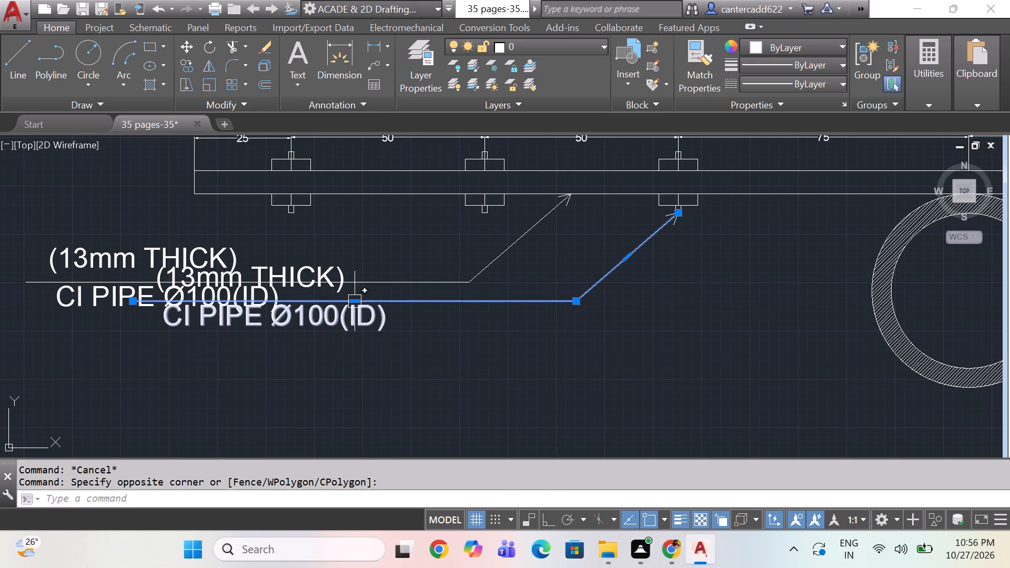
{"action": "left_click", "coordinate": [356, 300]}
{"action": "middle_click_drag", "start_coordinate": [343, 398], "coordinate": [345, 378]}
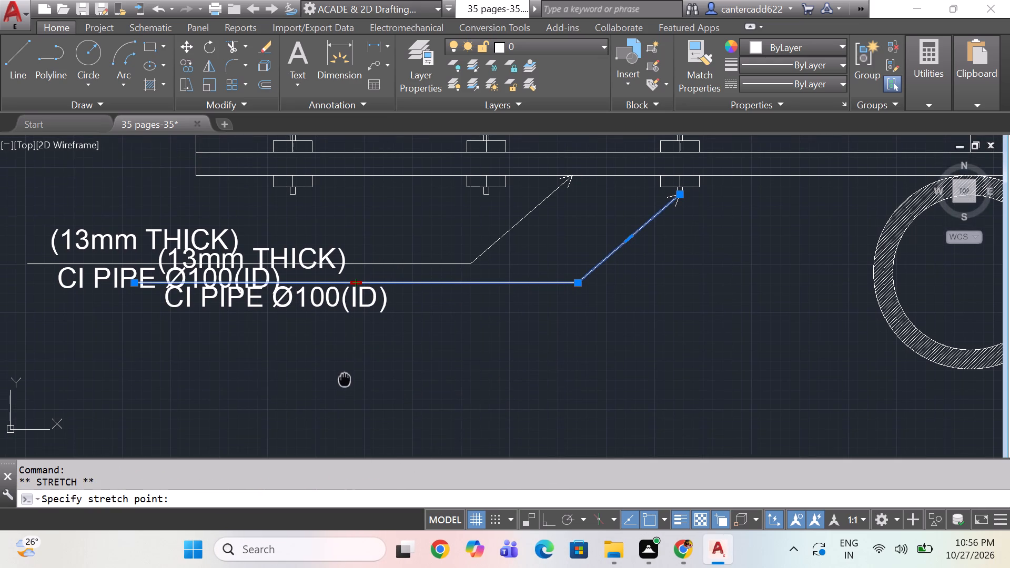
{"action": "middle_click_drag", "start_coordinate": [345, 378], "coordinate": [344, 375]}
{"action": "left_click", "coordinate": [337, 393]}
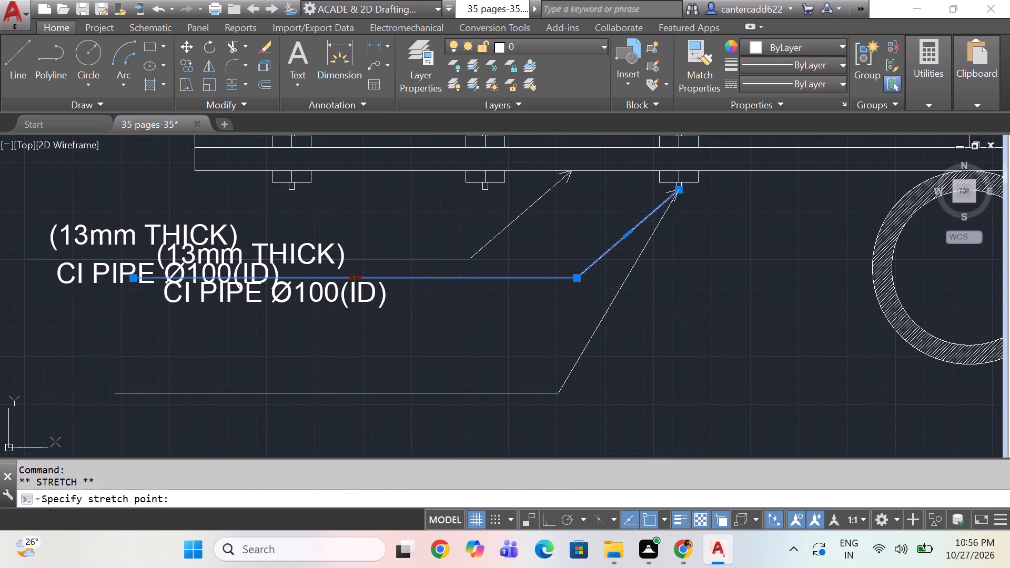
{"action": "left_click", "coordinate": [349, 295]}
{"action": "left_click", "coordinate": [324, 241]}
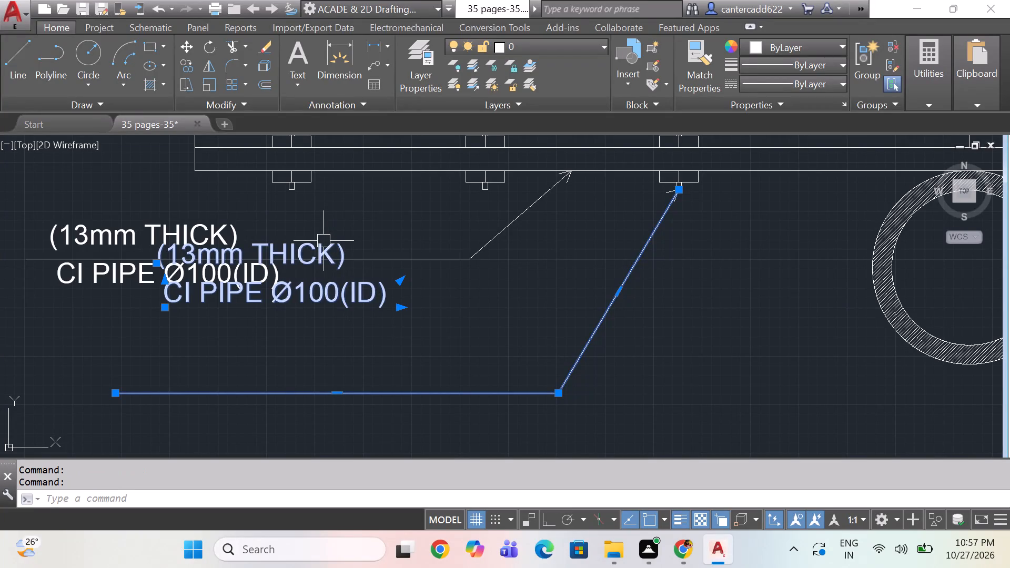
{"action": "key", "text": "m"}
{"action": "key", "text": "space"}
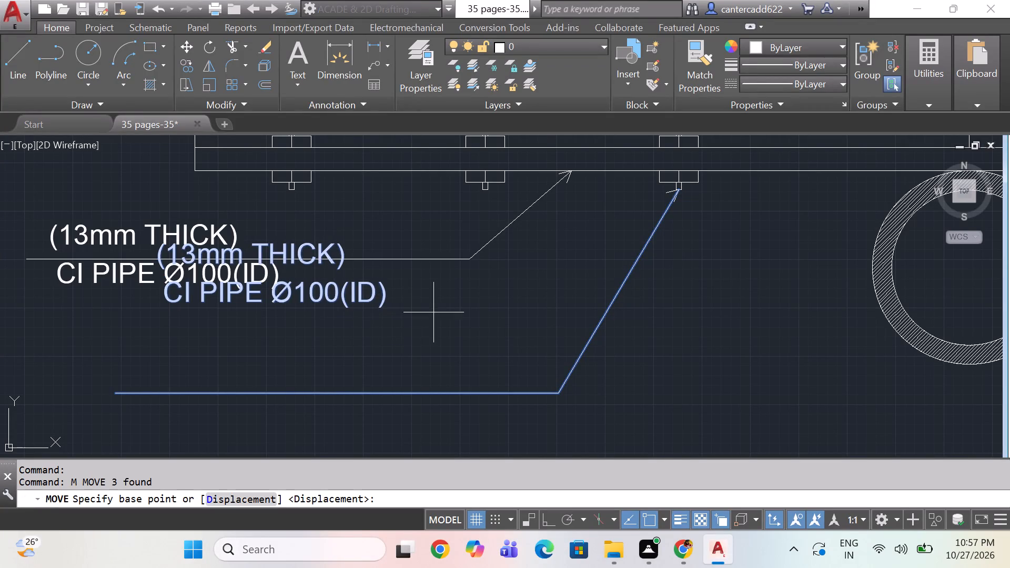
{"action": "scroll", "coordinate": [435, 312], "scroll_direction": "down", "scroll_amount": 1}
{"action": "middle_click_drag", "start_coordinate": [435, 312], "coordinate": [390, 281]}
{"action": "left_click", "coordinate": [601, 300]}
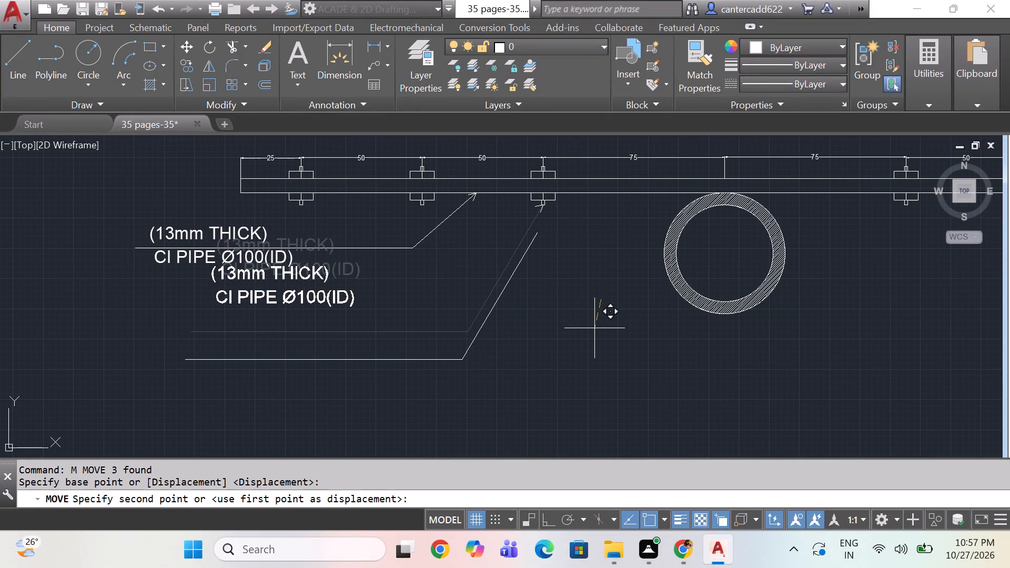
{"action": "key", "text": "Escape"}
Move the copied "(13mm THICK)" and "CI PIPE Ø100(ID)" texts down to sit above and below the lowered leader line.
{"action": "left_click", "coordinate": [350, 272]}
{"action": "left_click", "coordinate": [324, 231]}
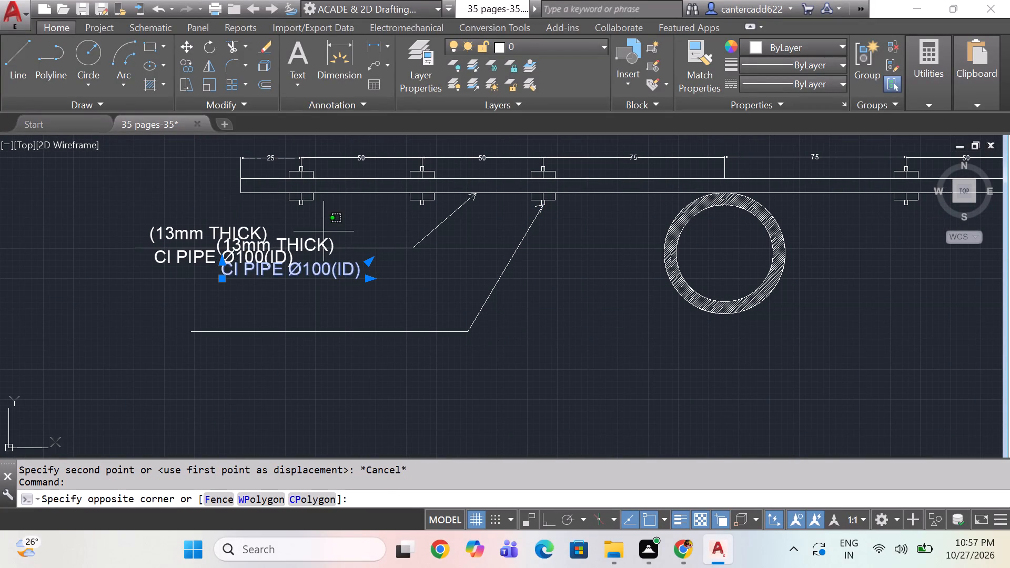
{"action": "left_click", "coordinate": [310, 239]}
{"action": "key", "text": "m"}
{"action": "key", "text": "space"}
{"action": "left_click", "coordinate": [531, 322]}
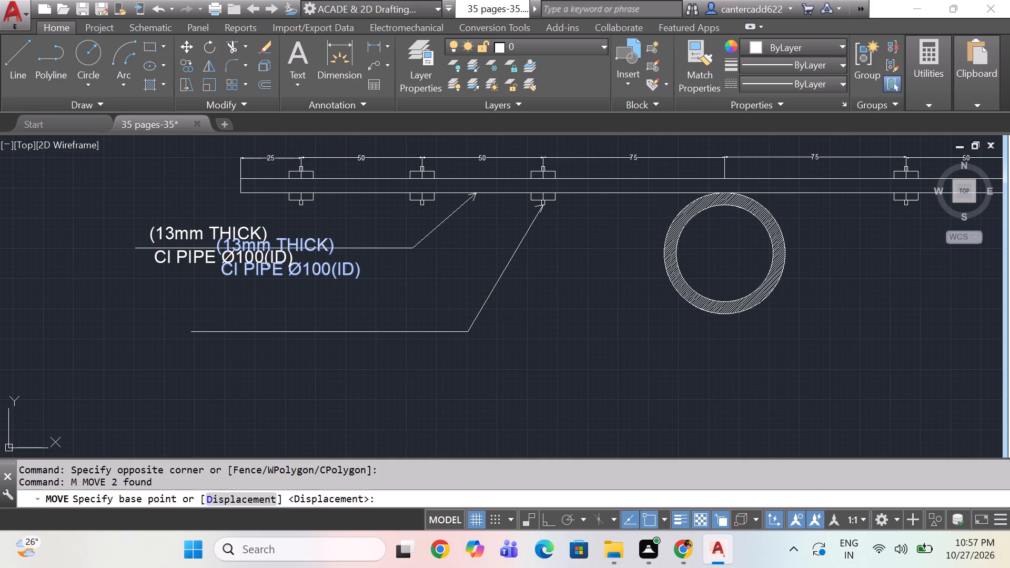
{"action": "left_click", "coordinate": [529, 398]}
Copy the first pipe label with its leader and arrowhead to the empty area below the hatched ring.
{"action": "middle_click_drag", "start_coordinate": [645, 369], "coordinate": [489, 368]}
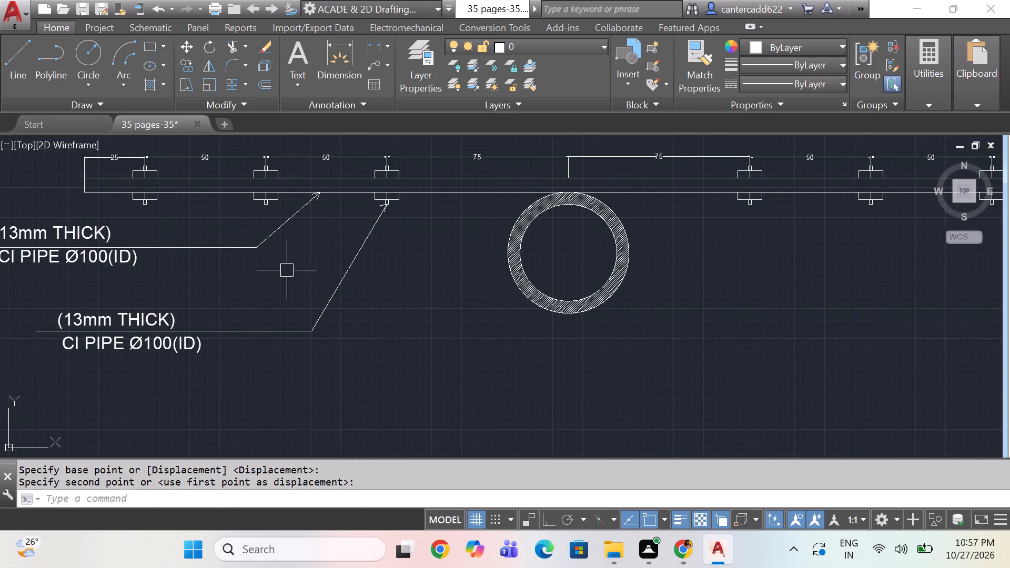
{"action": "left_click_drag", "start_coordinate": [287, 270], "coordinate": [269, 264]}
{"action": "left_click", "coordinate": [90, 224]}
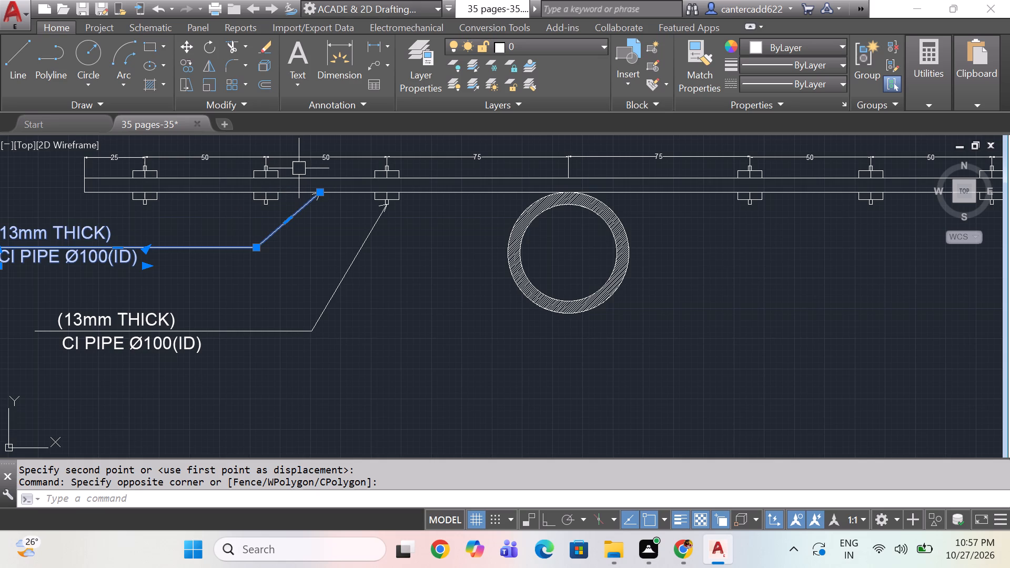
{"action": "left_click_drag", "start_coordinate": [299, 168], "coordinate": [306, 181]}
{"action": "left_click", "coordinate": [325, 217]}
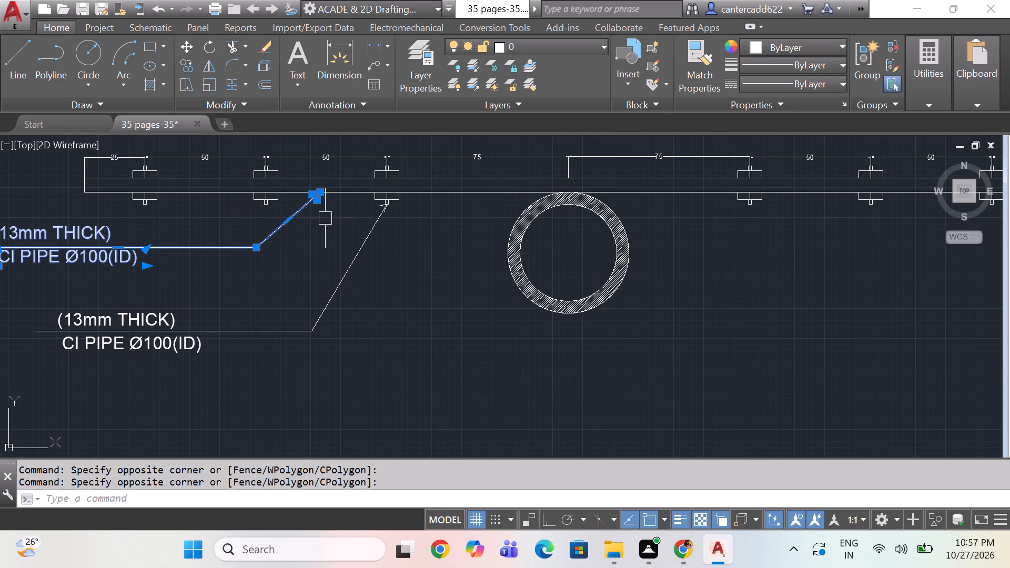
{"action": "key", "text": "c"}
{"action": "key", "text": "o"}
{"action": "key", "text": "space"}
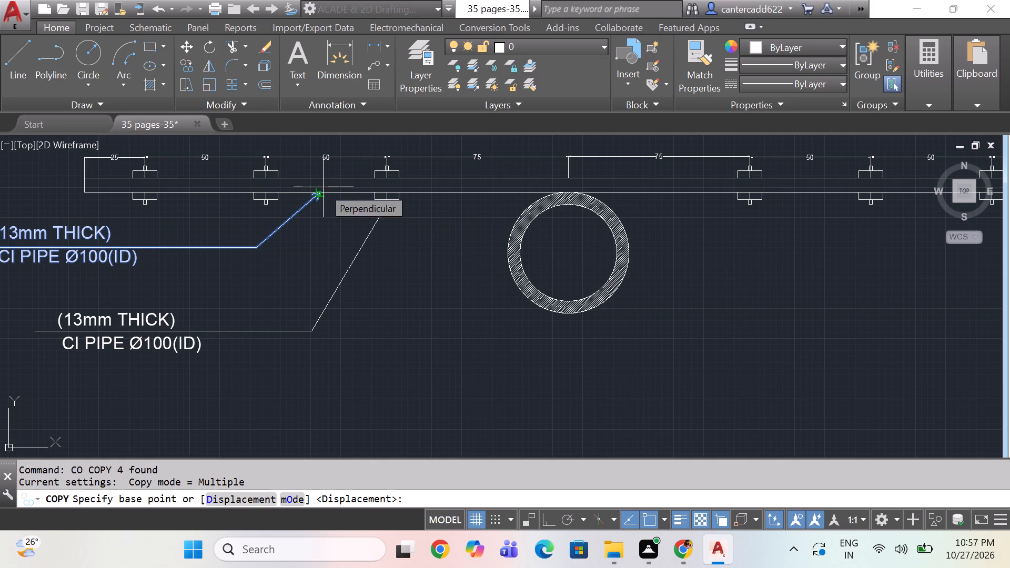
{"action": "left_click", "coordinate": [323, 187]}
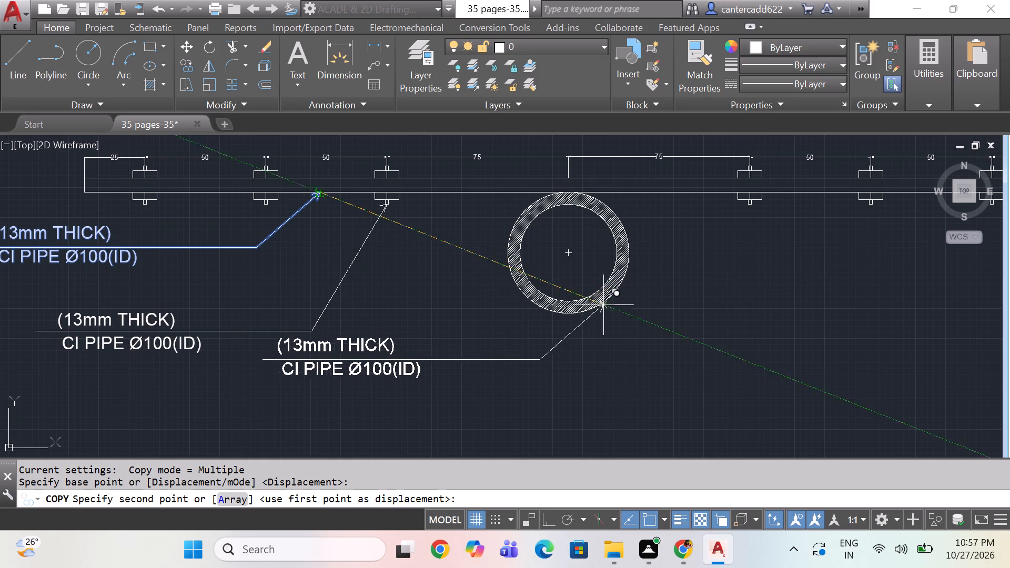
{"action": "left_click", "coordinate": [604, 351]}
{"action": "key", "text": "space"}
Mirror the label and leader below the ring about a vertical line with ortho on, erasing the source objects.
{"action": "left_click", "coordinate": [637, 342]}
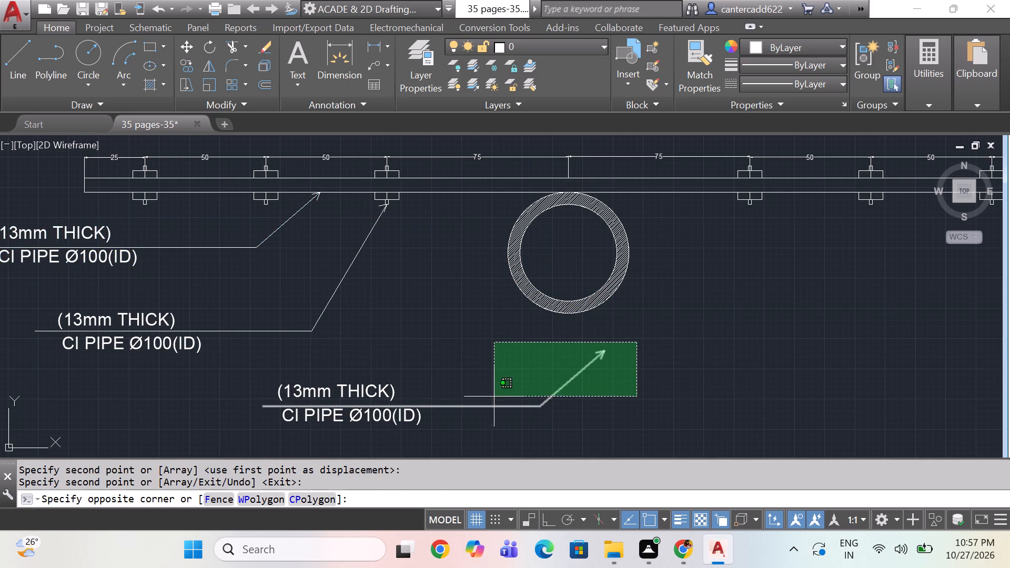
{"action": "middle_click_drag", "start_coordinate": [493, 397], "coordinate": [403, 339]}
{"action": "left_click", "coordinate": [252, 387]}
{"action": "key", "text": "m"}
{"action": "key", "text": "i"}
{"action": "key", "text": "space"}
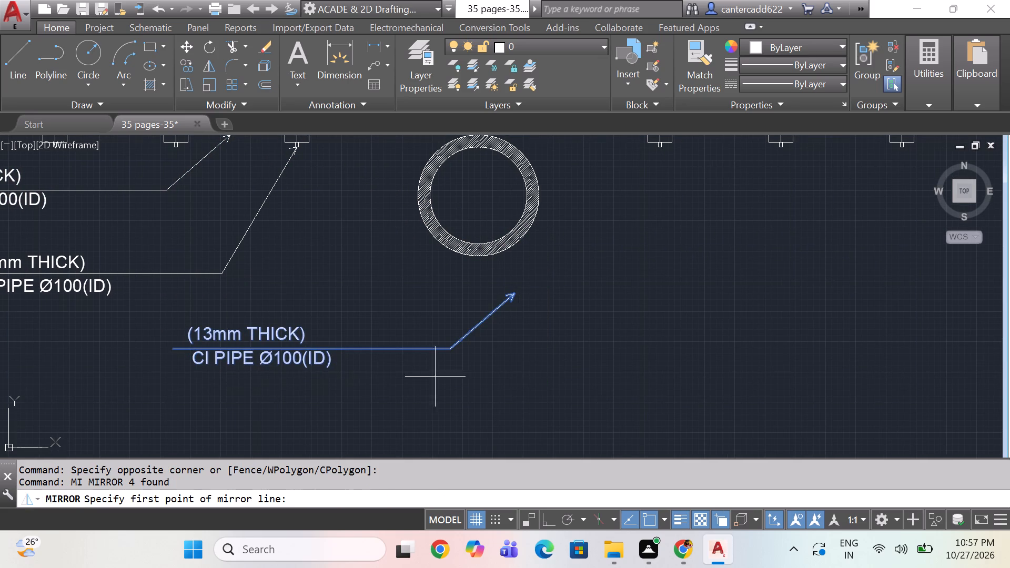
{"action": "left_click", "coordinate": [519, 324]}
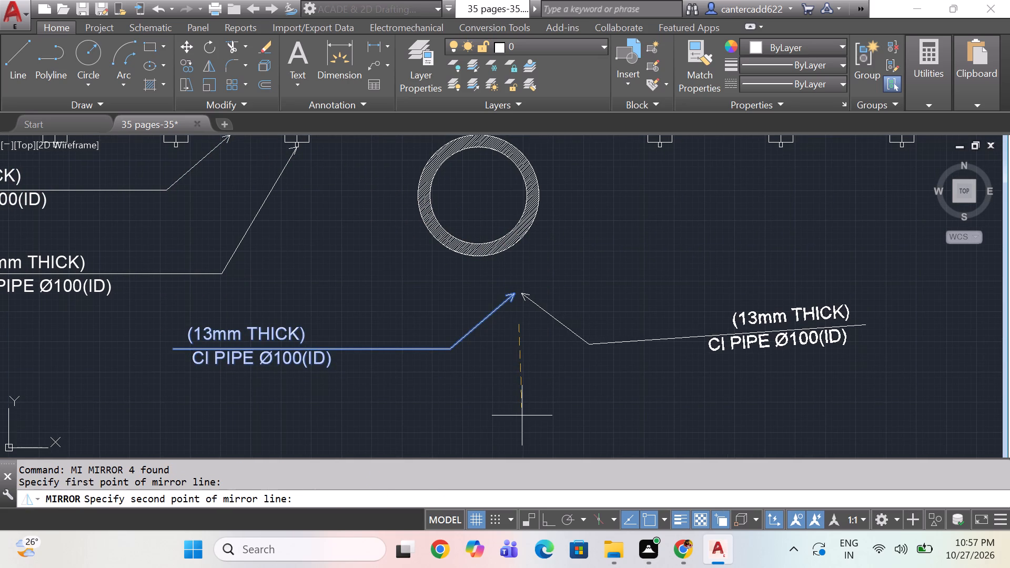
{"action": "key", "text": "F8"}
{"action": "left_click", "coordinate": [520, 413]}
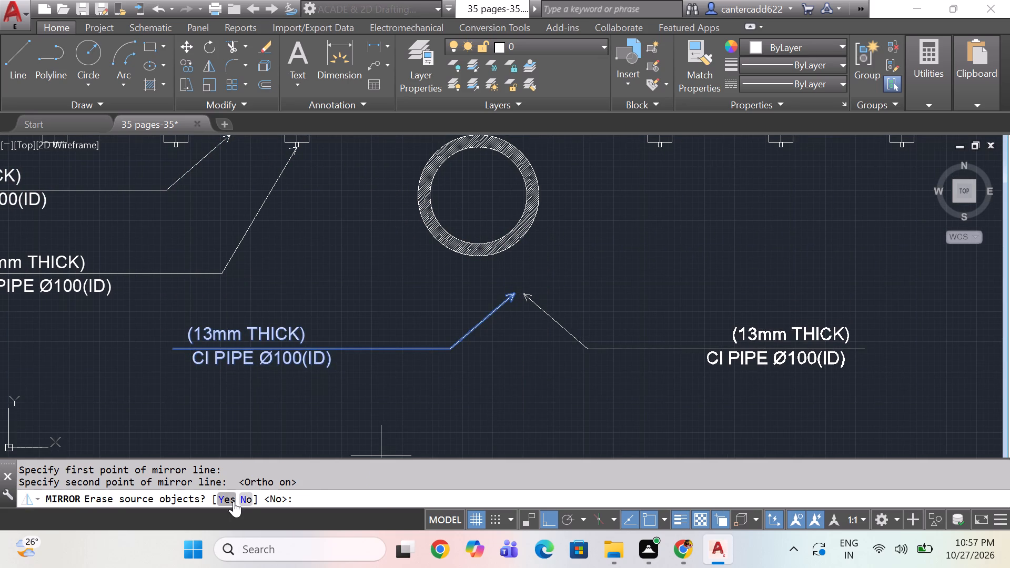
{"action": "left_click", "coordinate": [233, 501]}
Move the mirrored label and leader up so the arrow tip touches the lower-right outer edge of the hatched ring.
{"action": "left_click_drag", "start_coordinate": [887, 258], "coordinate": [813, 300]}
{"action": "left_click", "coordinate": [506, 414]}
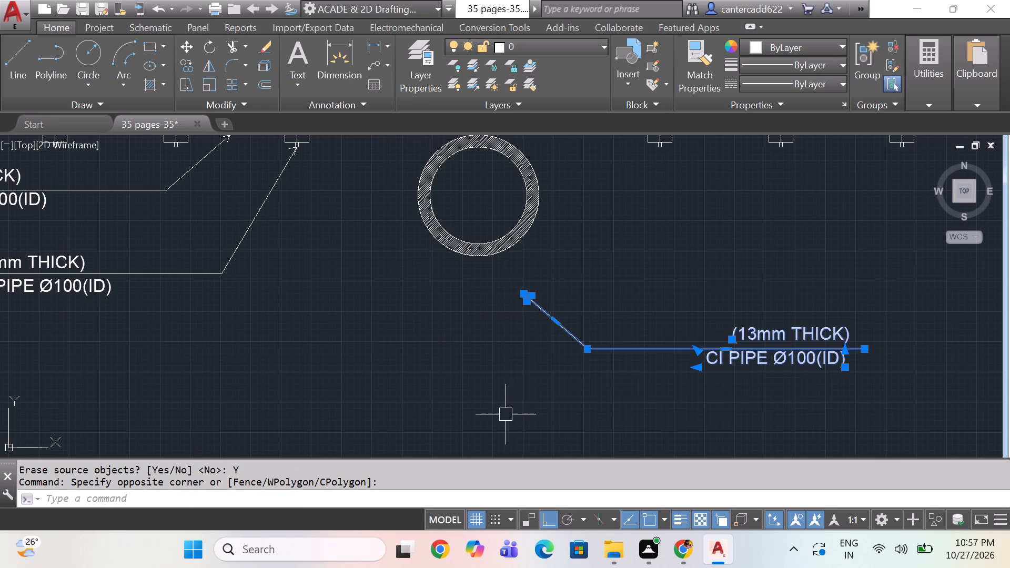
{"action": "key", "text": "m"}
{"action": "key", "text": "space"}
{"action": "left_click", "coordinate": [521, 293]}
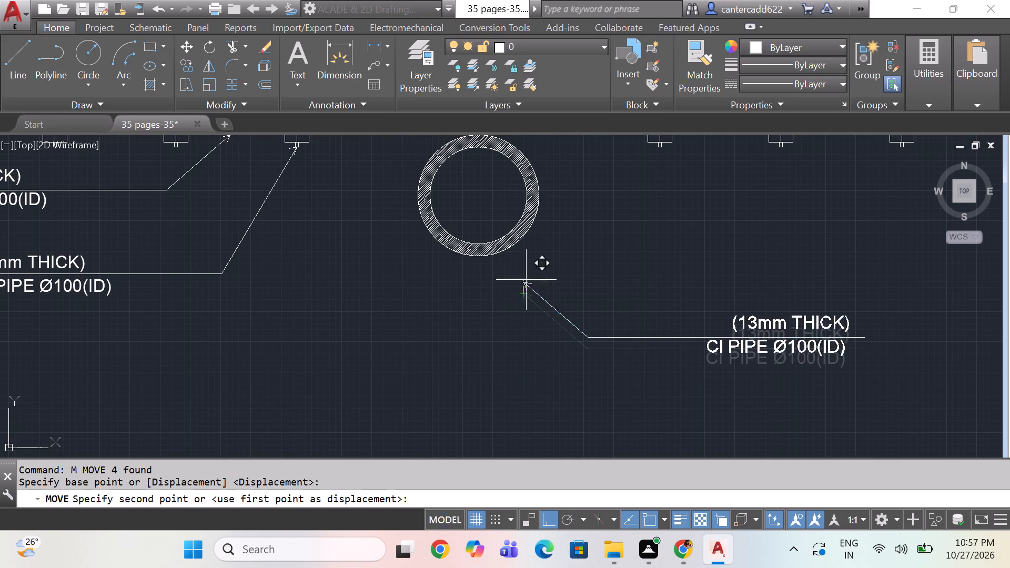
{"action": "left_click", "coordinate": [530, 231]}
Rotate the arrowhead at the third fitting about its tip, with ortho off, to align it with the steeper leader line.
{"action": "scroll", "coordinate": [559, 298], "scroll_direction": "down", "scroll_amount": 2}
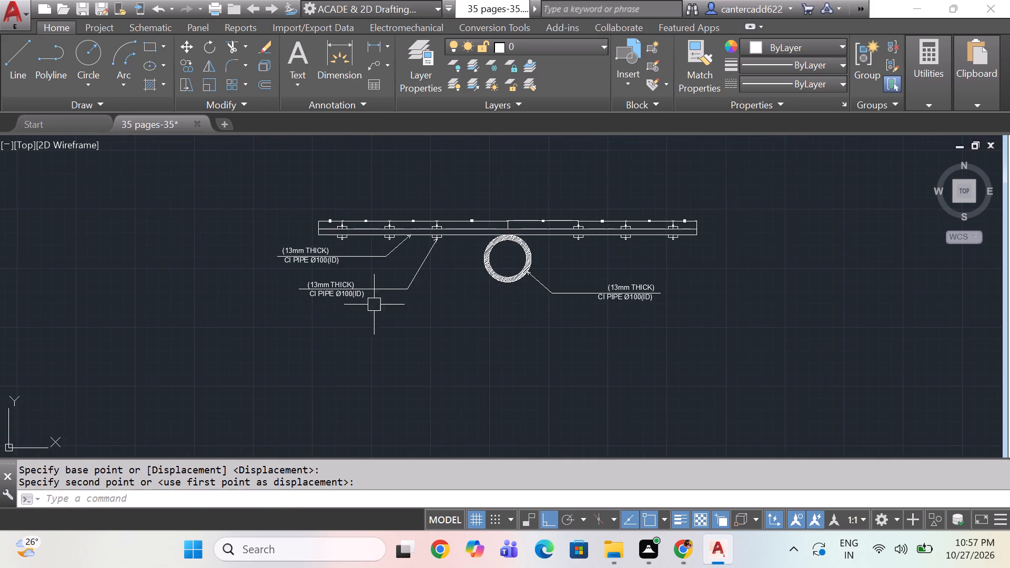
{"action": "scroll", "coordinate": [306, 231], "scroll_direction": "up", "scroll_amount": 2}
{"action": "scroll", "coordinate": [647, 257], "scroll_direction": "up", "scroll_amount": 4}
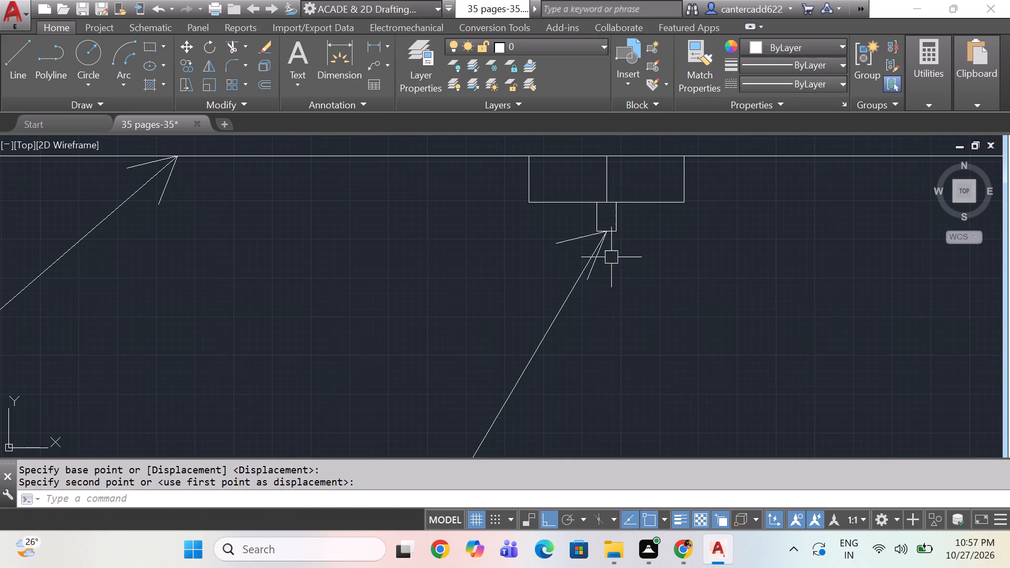
{"action": "left_click", "coordinate": [595, 273]}
{"action": "key", "text": "r"}
{"action": "key", "text": "o"}
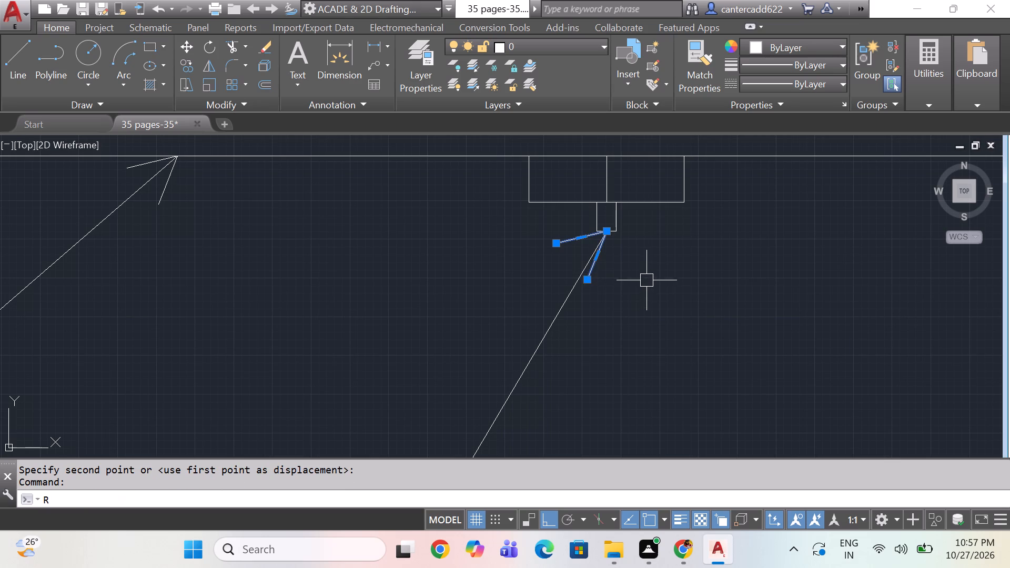
{"action": "key", "text": "space"}
{"action": "left_click", "coordinate": [609, 234]}
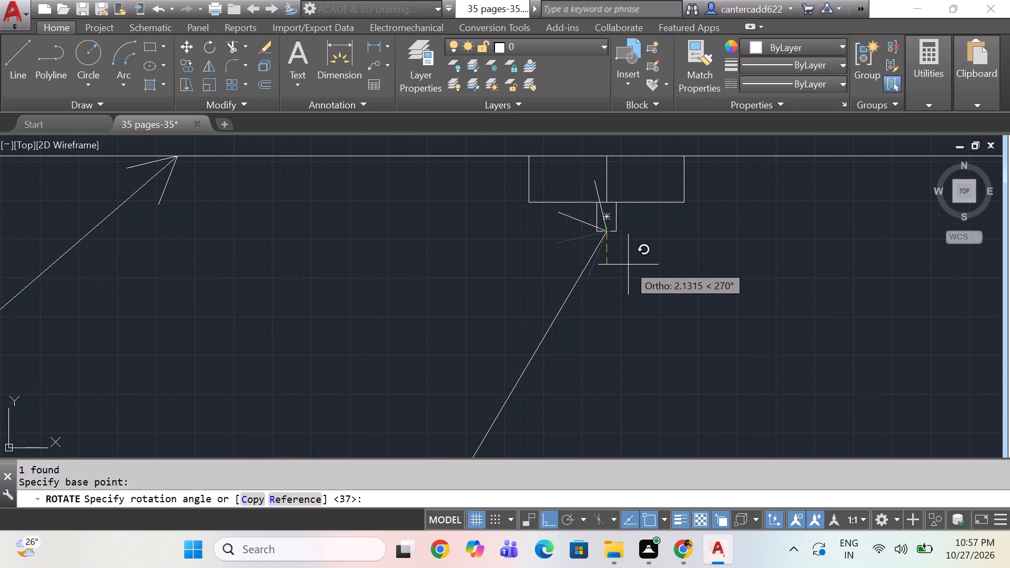
{"action": "key", "text": "F8"}
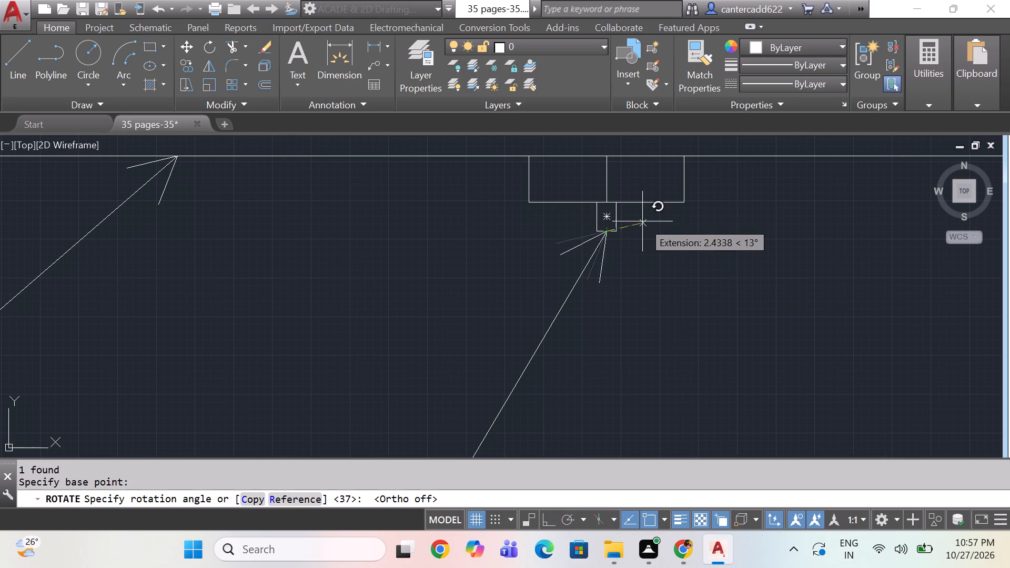
{"action": "scroll", "coordinate": [642, 219], "scroll_direction": "up", "scroll_amount": 2}
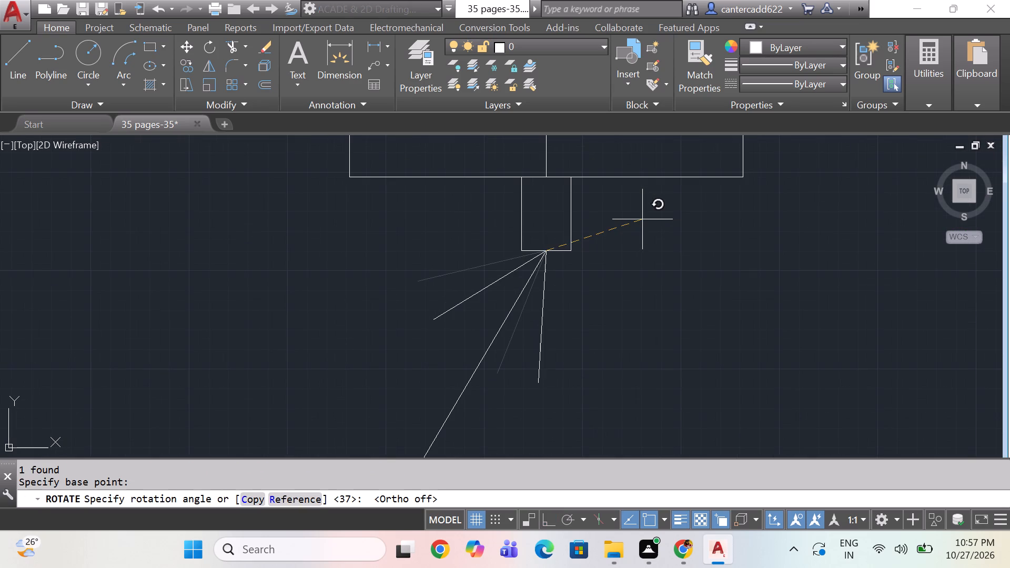
{"action": "left_click", "coordinate": [642, 219]}
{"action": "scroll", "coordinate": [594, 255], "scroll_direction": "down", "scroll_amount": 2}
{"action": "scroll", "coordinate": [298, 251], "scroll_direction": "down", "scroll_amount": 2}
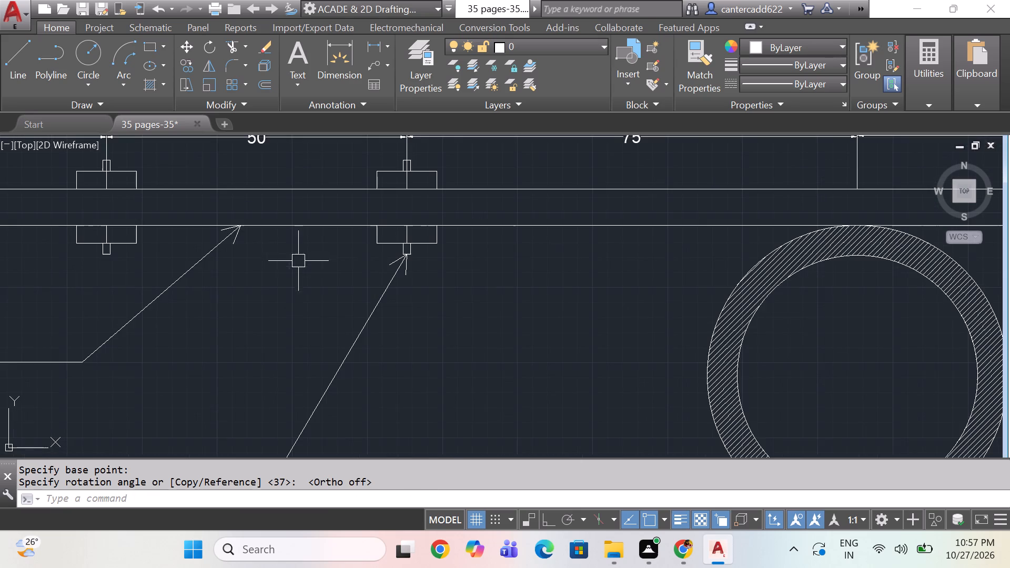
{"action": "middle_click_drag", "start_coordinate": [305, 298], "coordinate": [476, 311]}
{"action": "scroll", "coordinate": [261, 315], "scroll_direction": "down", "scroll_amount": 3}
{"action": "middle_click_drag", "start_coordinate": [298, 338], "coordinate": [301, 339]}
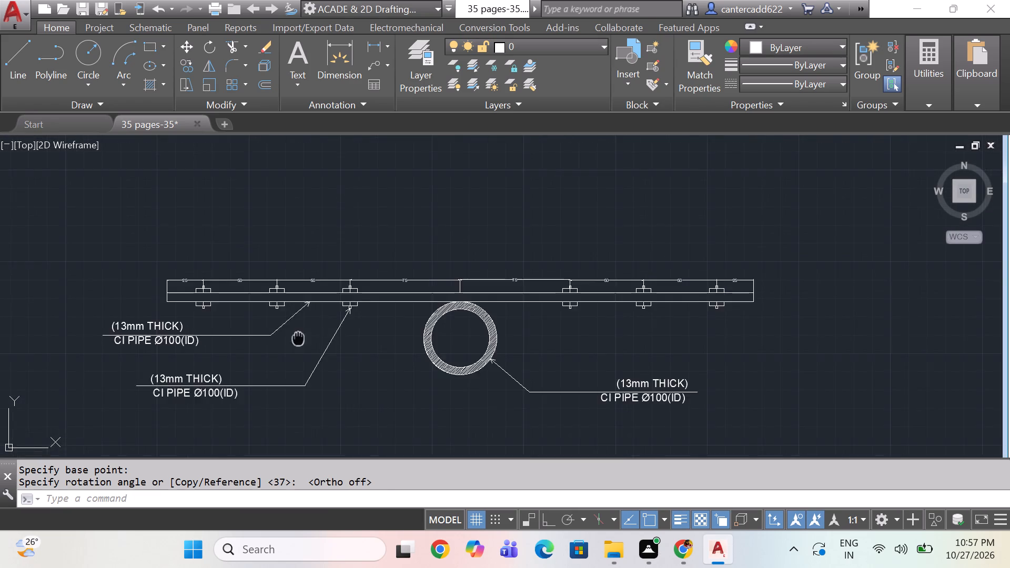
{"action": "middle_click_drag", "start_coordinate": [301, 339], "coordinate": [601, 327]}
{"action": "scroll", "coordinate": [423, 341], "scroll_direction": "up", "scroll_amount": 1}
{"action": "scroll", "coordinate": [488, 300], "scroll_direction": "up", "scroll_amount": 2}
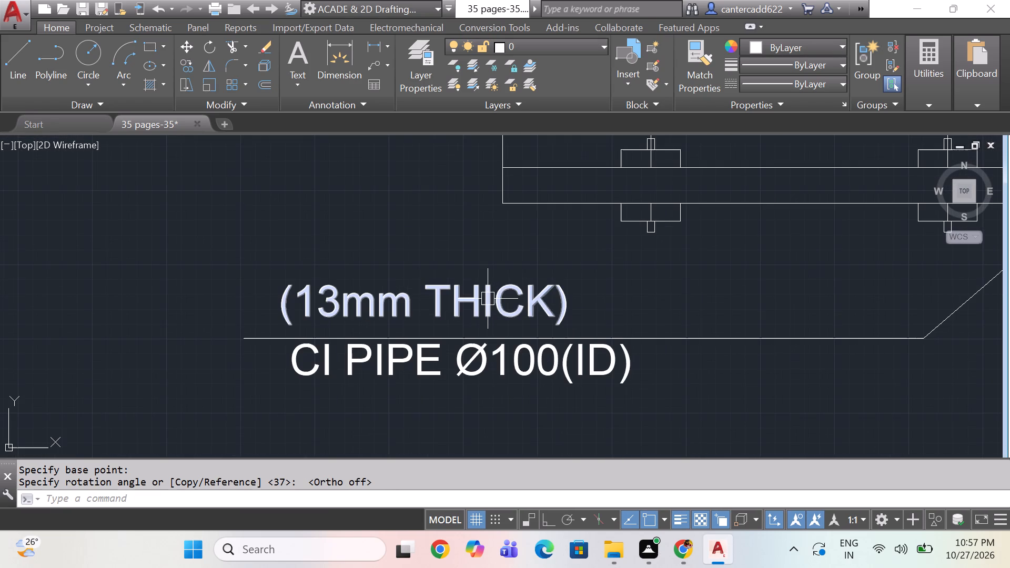
Change the (13mm THICK) text above the plate's leader line to 50X6 GI STRIP.
{"action": "double_click", "coordinate": [488, 299]}
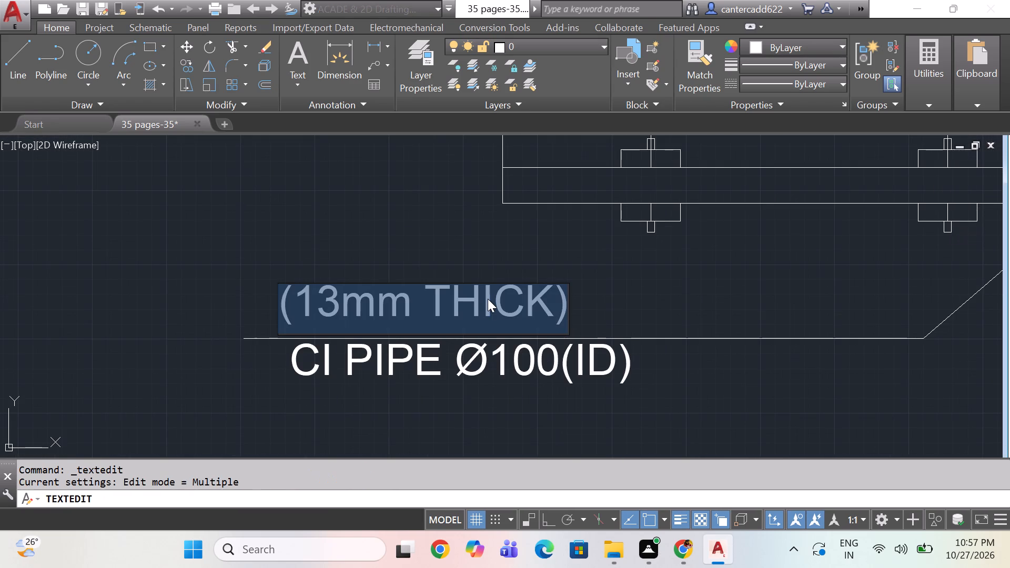
{"action": "key", "text": "5"}
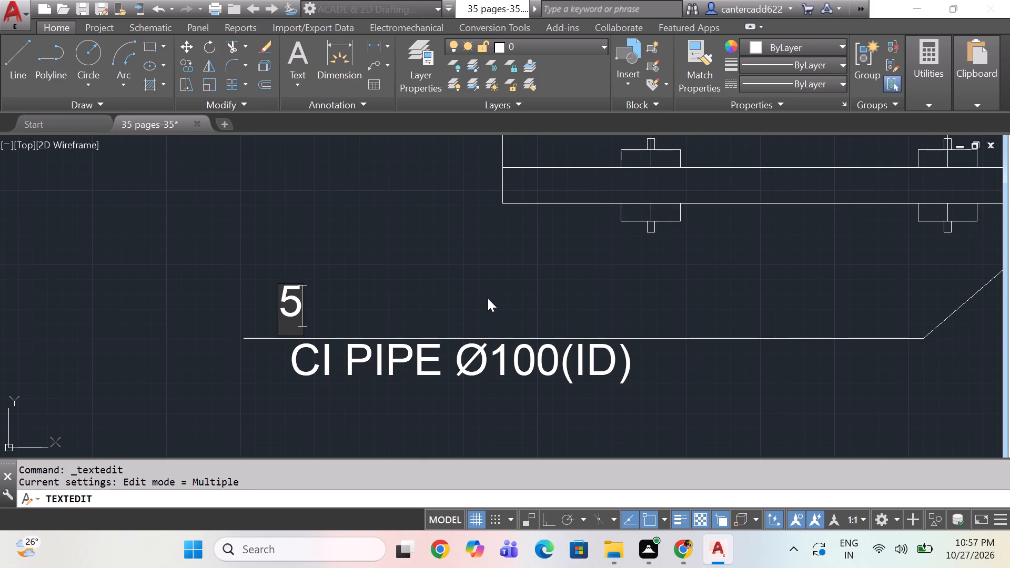
{"action": "key", "text": "0"}
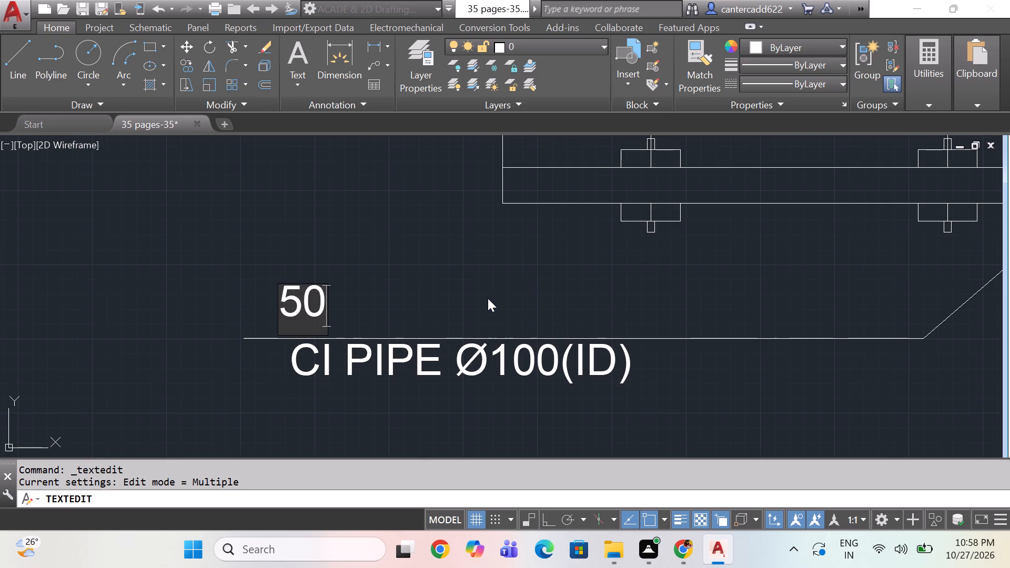
{"action": "key", "text": "x"}
{"action": "key", "text": "6"}
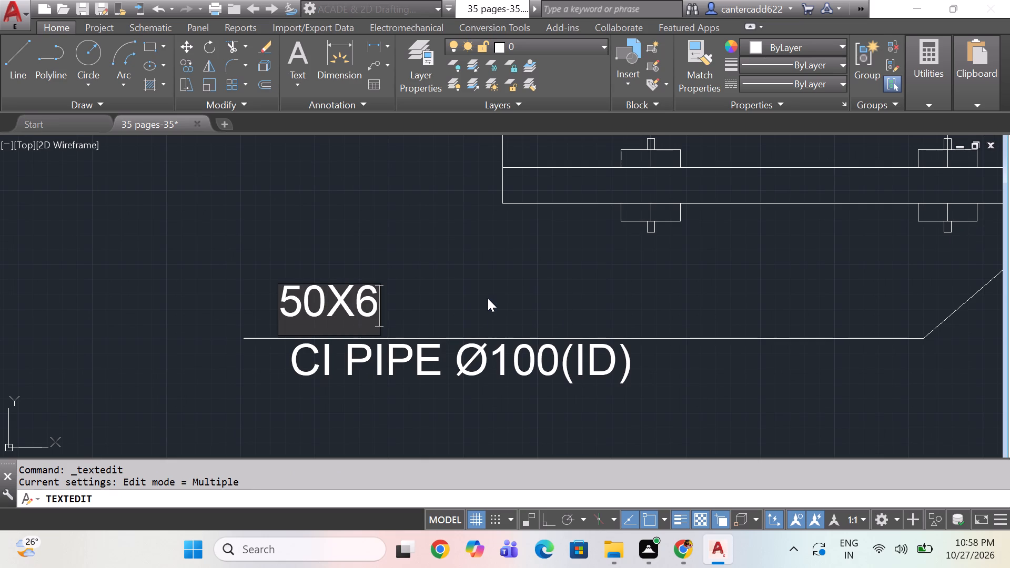
{"action": "key", "text": "space"}
{"action": "type", "text": "GI"}
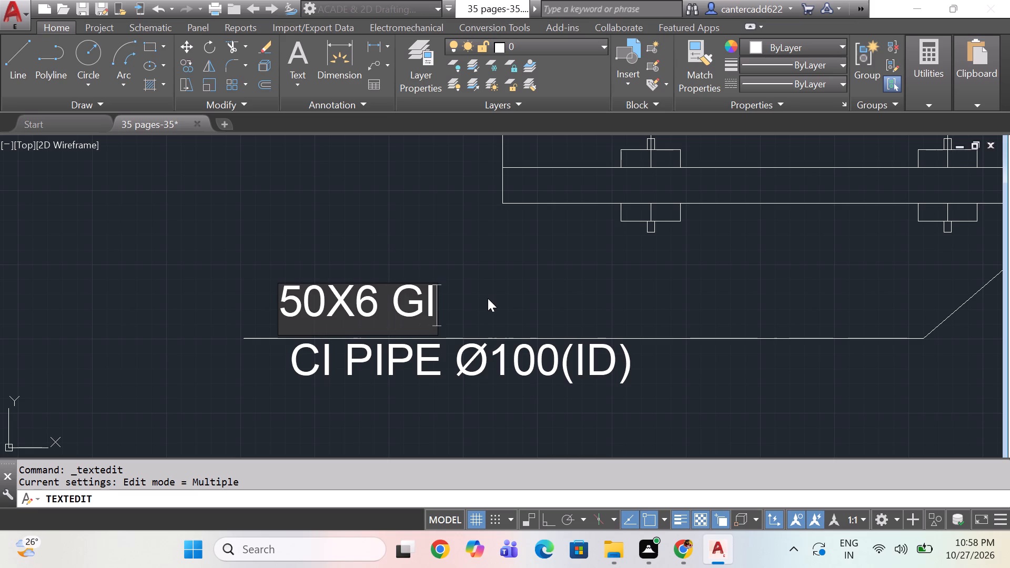
{"action": "key", "text": "space"}
{"action": "type", "text": "STRIP"}
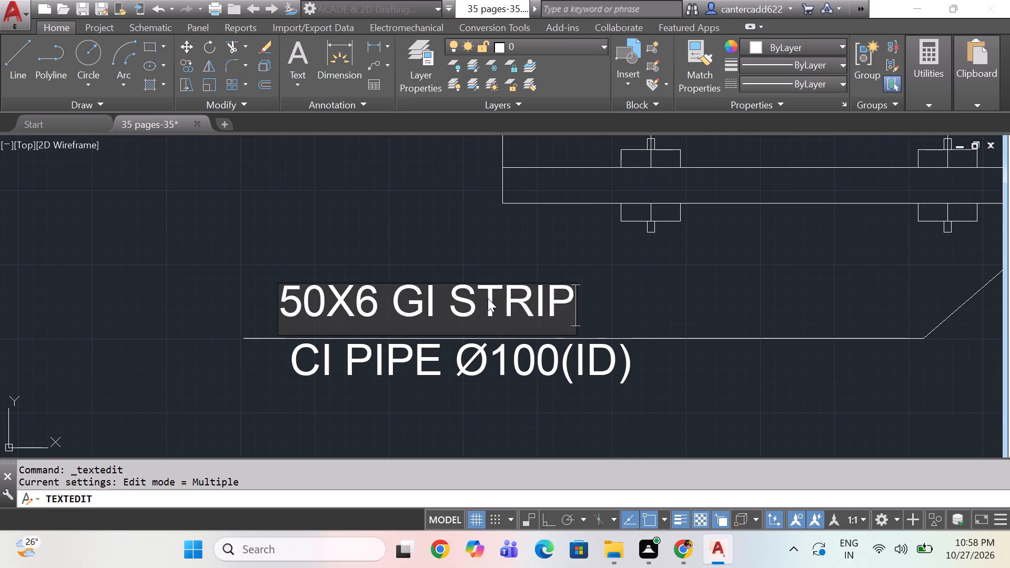
{"action": "left_click", "coordinate": [445, 432]}
Replace the CI PIPE Ø100(ID) text below the plate's leader line with Ø10 EOLTS&NUTS.
{"action": "left_click", "coordinate": [434, 363]}
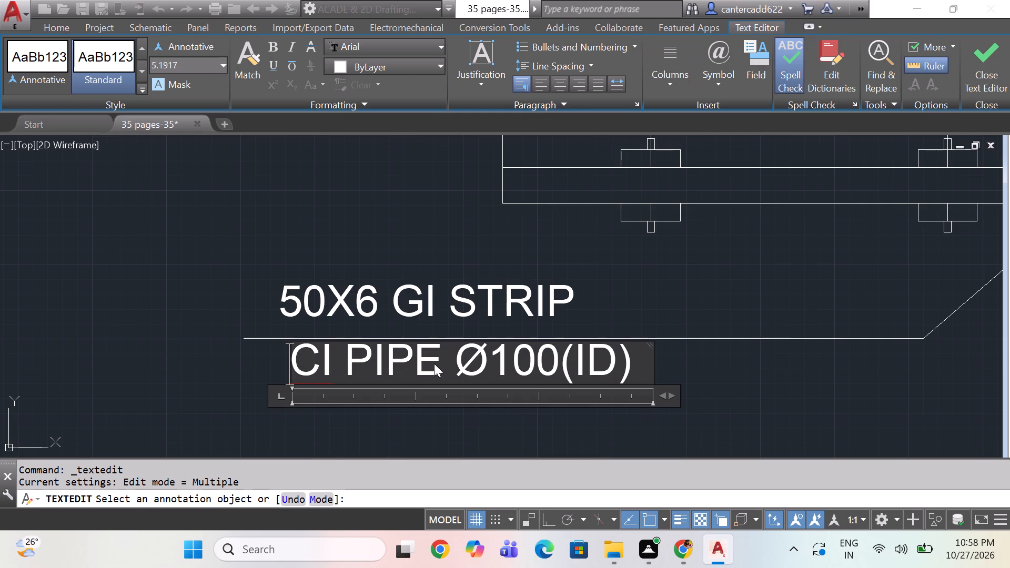
{"action": "left_click_drag", "start_coordinate": [454, 357], "coordinate": [440, 353]}
{"action": "left_click_drag", "start_coordinate": [440, 353], "coordinate": [157, 367]}
{"action": "key", "text": "Delete"}
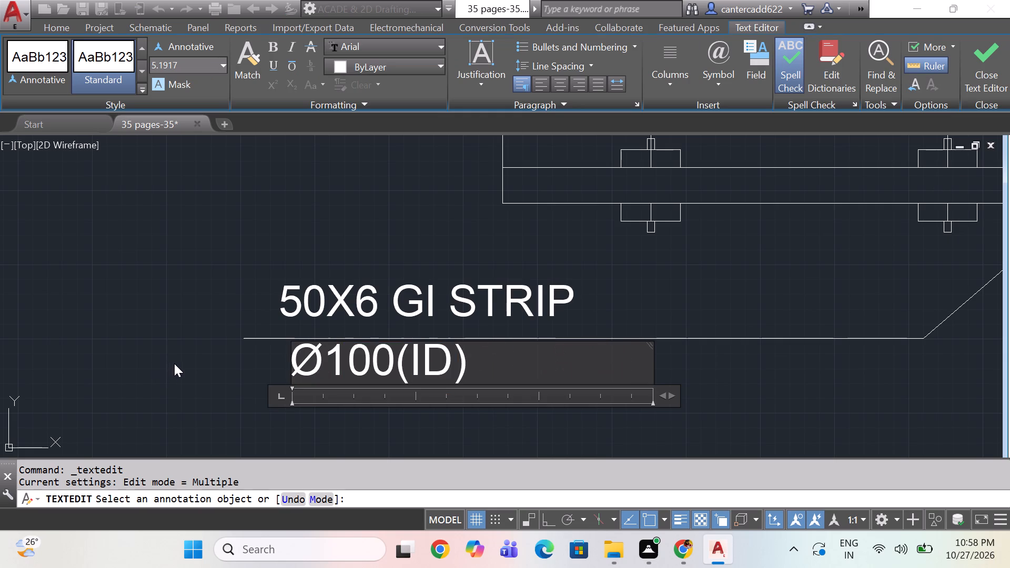
{"action": "left_click", "coordinate": [496, 355]}
{"action": "key", "text": "BackSpace"}
{"action": "key", "text": "BackSpace"}
{"action": "key", "text": "BackSpace"}
{"action": "key", "text": "BackSpace"}
{"action": "key", "text": "BackSpace"}
{"action": "key", "text": "BackSpace"}
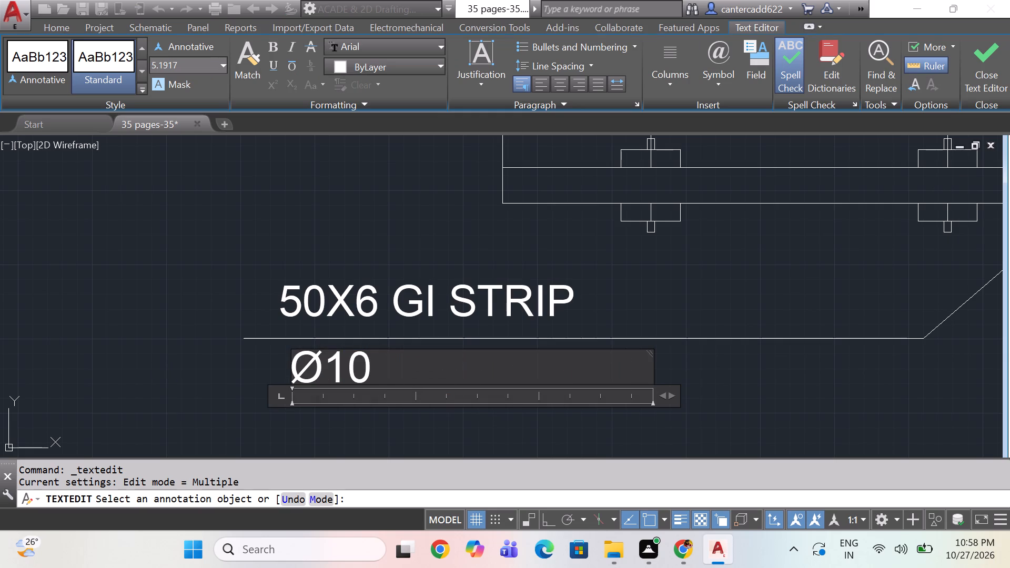
{"action": "key", "text": "space"}
{"action": "key", "text": "e"}
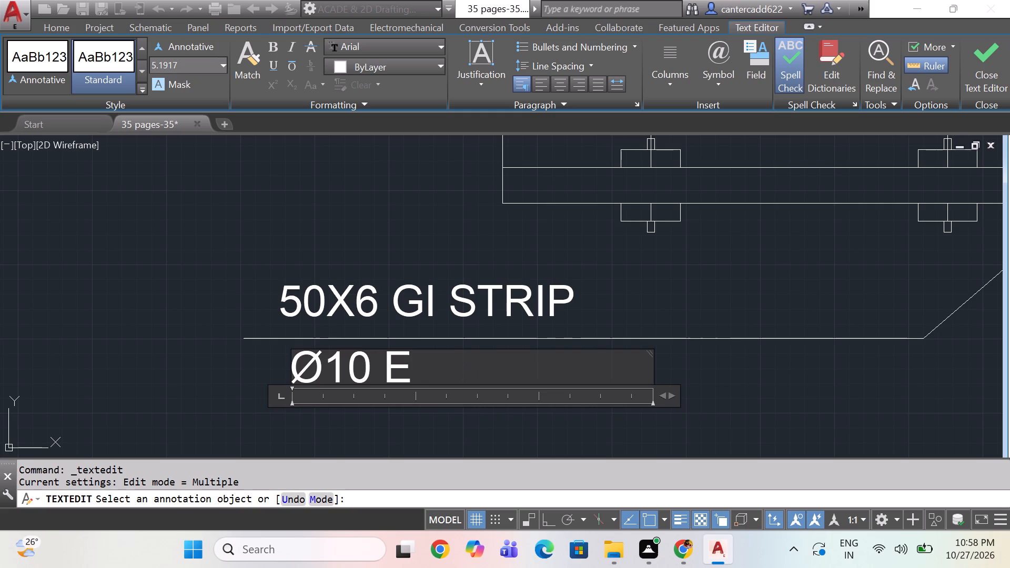
{"action": "type", "text": "OLTS"}
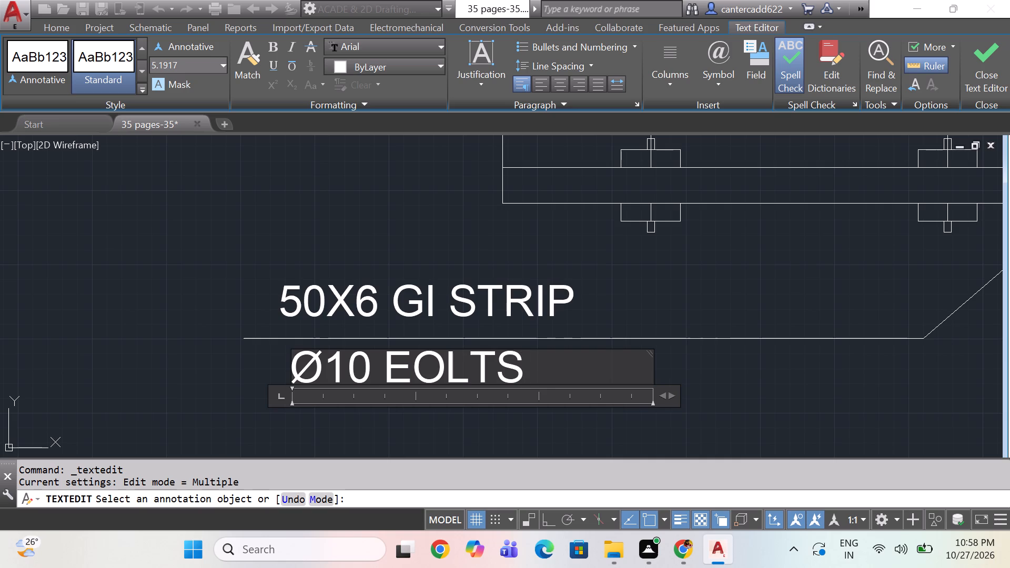
{"action": "key", "text": "shift+ampersand"}
{"action": "type", "text": "NUTS"}
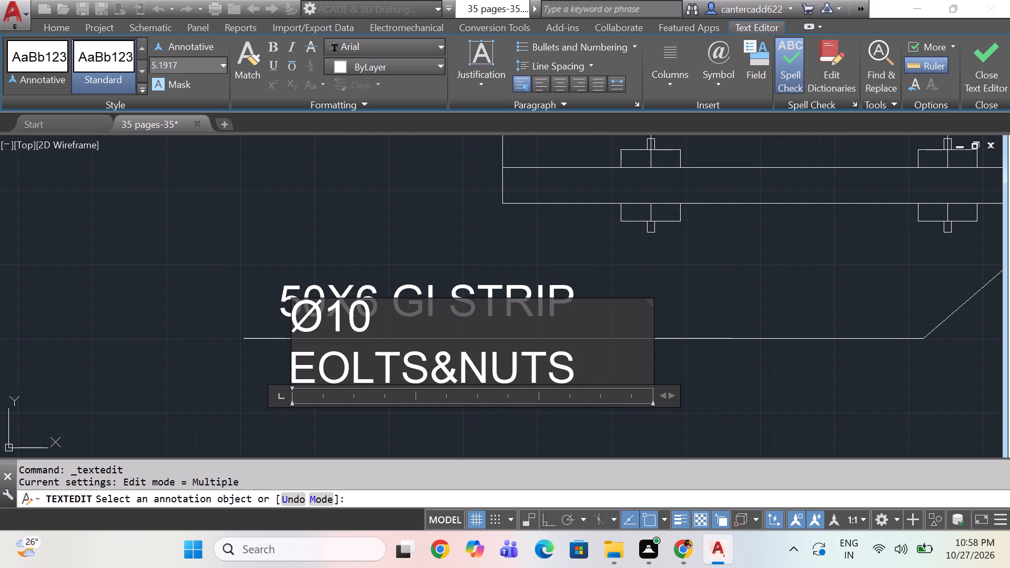
Widen the text box of the Ø10 EOLTS&NUTS label so that it fits on a single line.
{"action": "left_click_drag", "start_coordinate": [654, 364], "coordinate": [790, 378]}
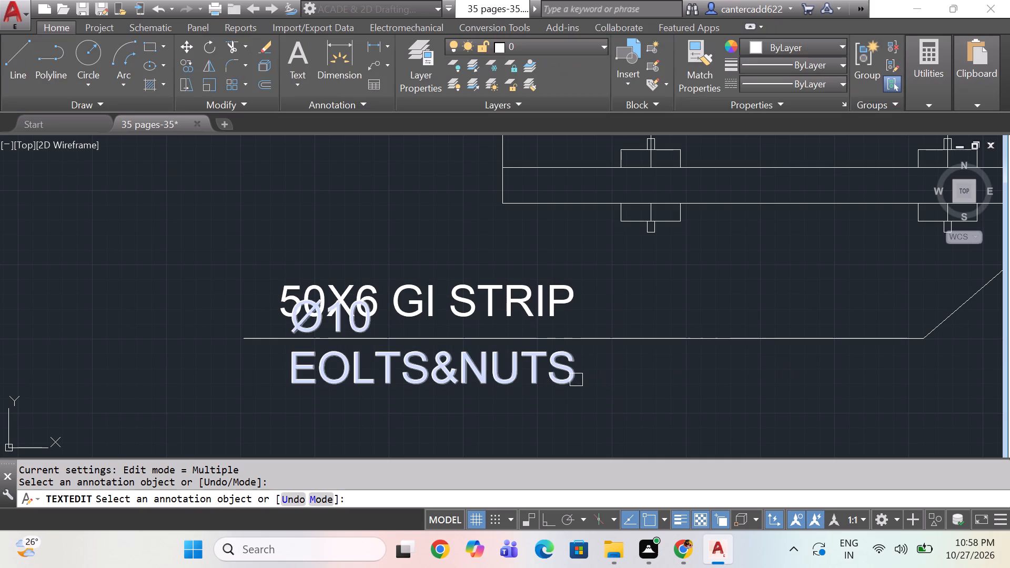
{"action": "key", "text": "Escape"}
{"action": "double_click", "coordinate": [560, 366]}
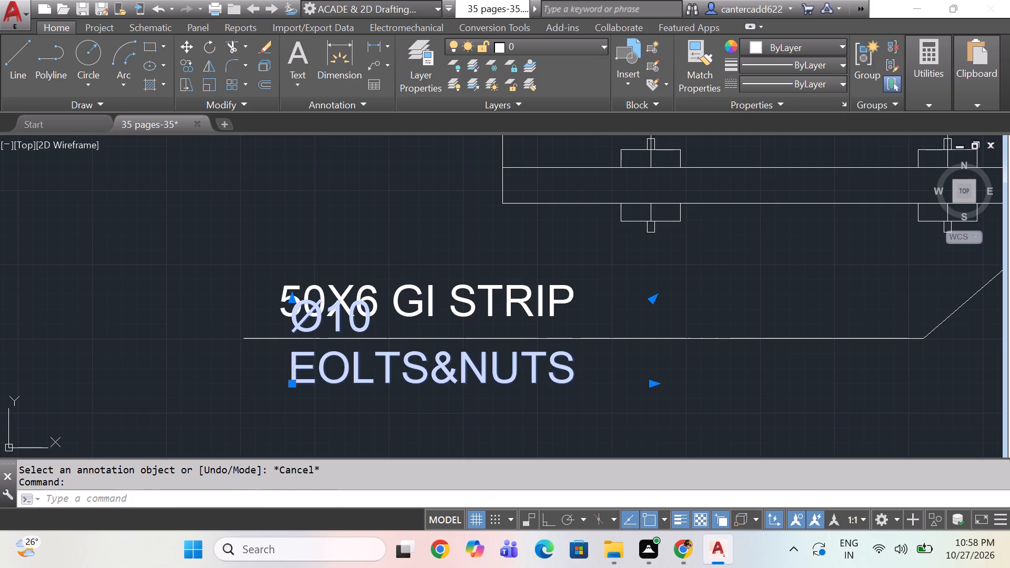
{"action": "left_click_drag", "start_coordinate": [653, 363], "coordinate": [772, 365]}
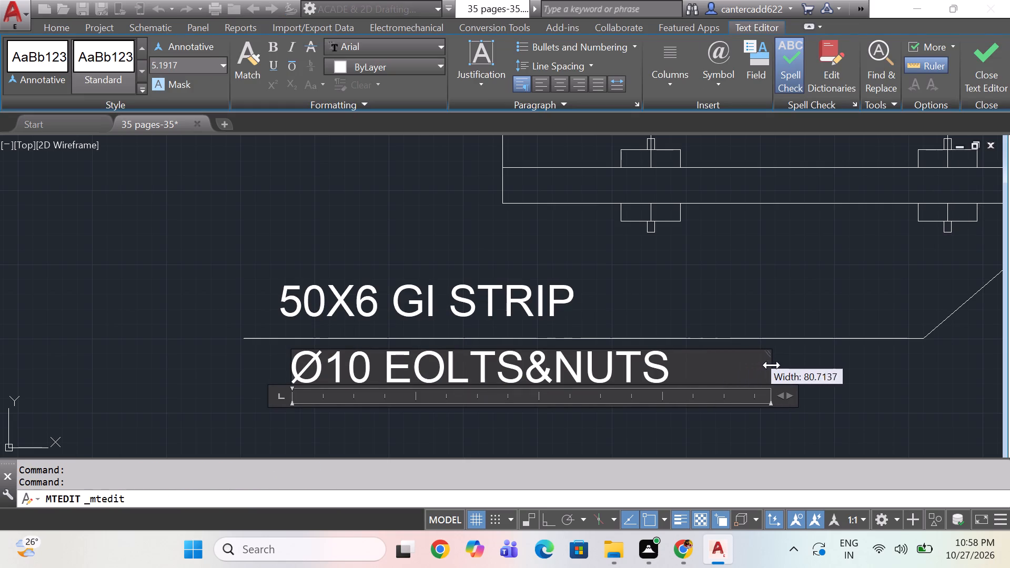
{"action": "left_click_drag", "start_coordinate": [772, 365], "coordinate": [786, 365]}
{"action": "left_click", "coordinate": [685, 430]}
{"action": "key", "text": "Escape"}
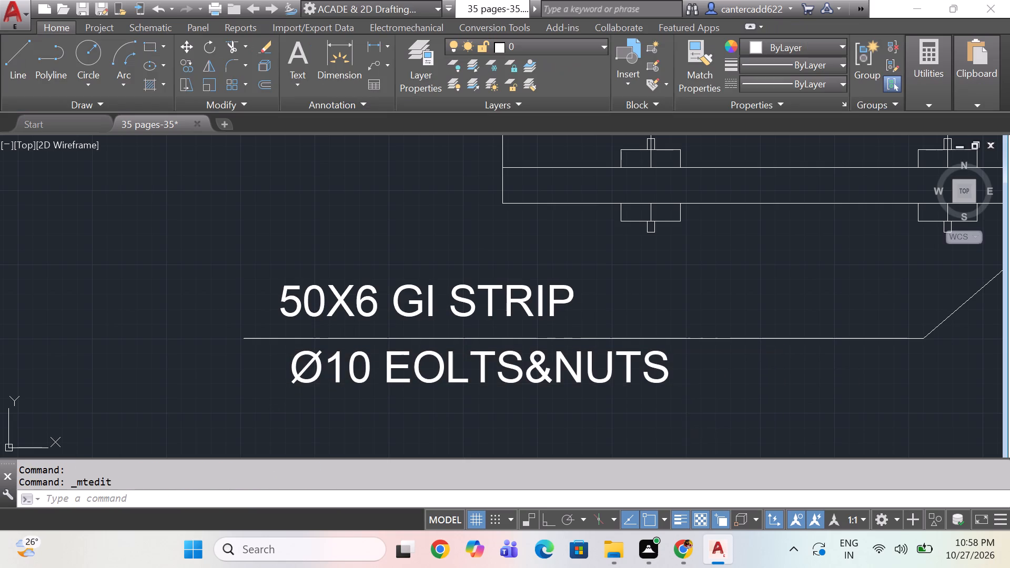
Save the drawing.
{"action": "key", "text": "ctrl+s"}
Delete the (13mm THICK) and CI PIPE Ø100(ID) texts from the leader pointing to the third fitting.
{"action": "scroll", "coordinate": [562, 377], "scroll_direction": "down", "scroll_amount": 3}
{"action": "middle_click_drag", "start_coordinate": [615, 387], "coordinate": [488, 291]}
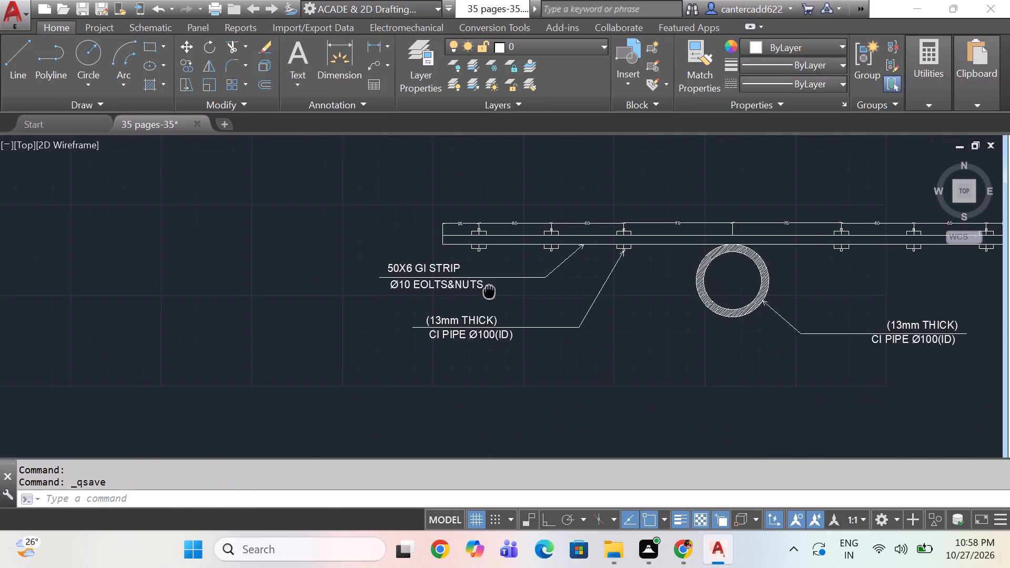
{"action": "middle_click_drag", "start_coordinate": [488, 291], "coordinate": [488, 291]}
{"action": "scroll", "coordinate": [466, 312], "scroll_direction": "up", "scroll_amount": 1}
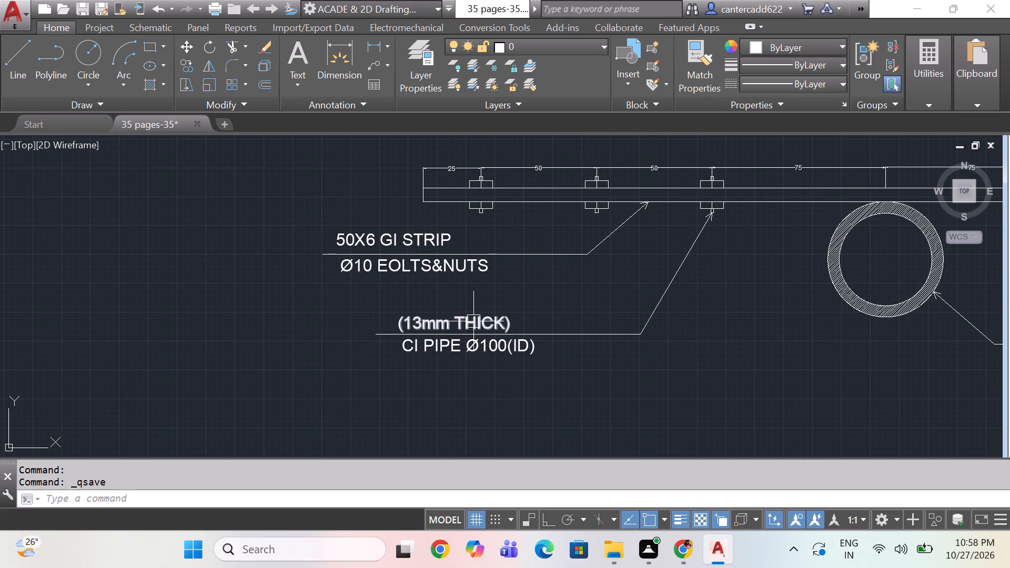
{"action": "double_click", "coordinate": [473, 321]}
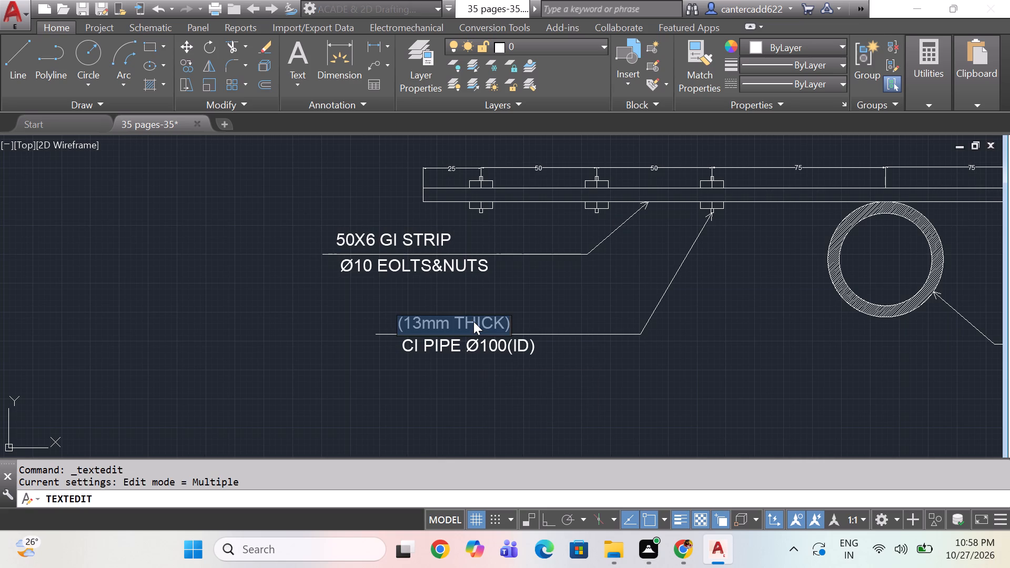
{"action": "key", "text": "Escape"}
{"action": "key", "text": "Escape"}
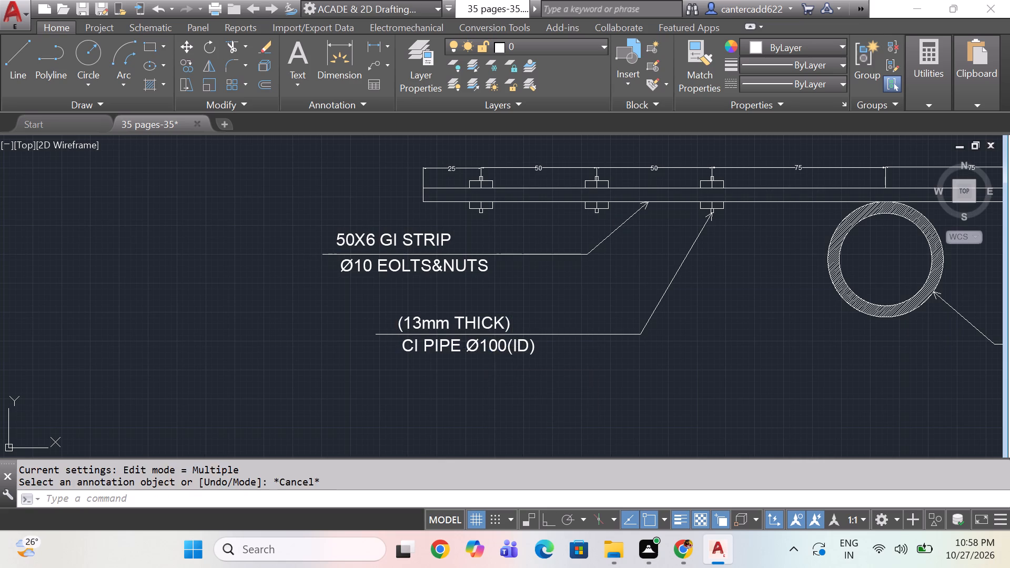
{"action": "left_click", "coordinate": [491, 347]}
{"action": "left_click", "coordinate": [499, 323]}
{"action": "key", "text": "Delete"}
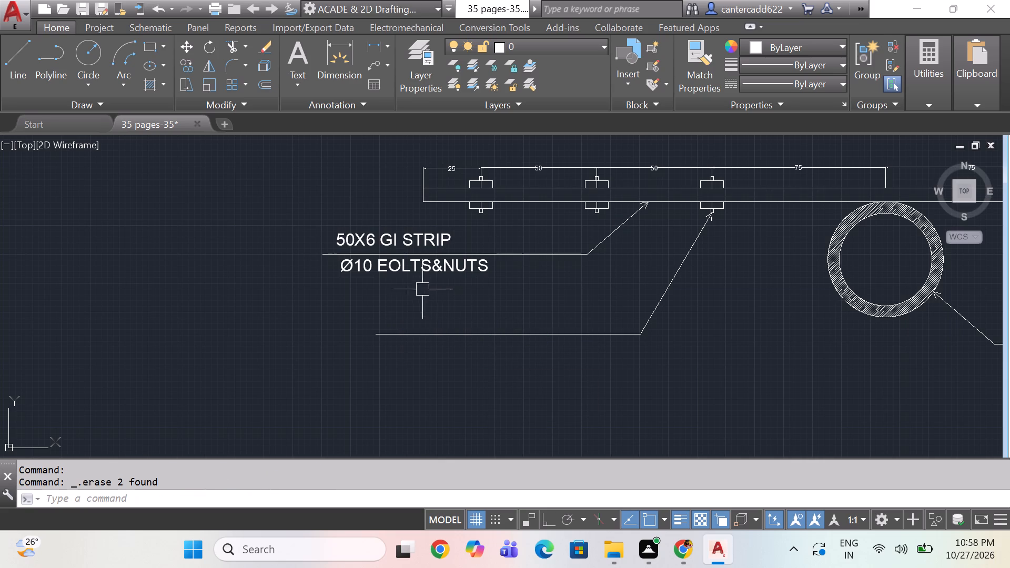
Move the Ø10 EOLTS&NUTS text from the plate's leader to just above the third fitting's leader line.
{"action": "left_click", "coordinate": [423, 268]}
{"action": "key", "text": "m"}
{"action": "key", "text": "space"}
{"action": "left_click_drag", "start_coordinate": [275, 350], "coordinate": [280, 353]}
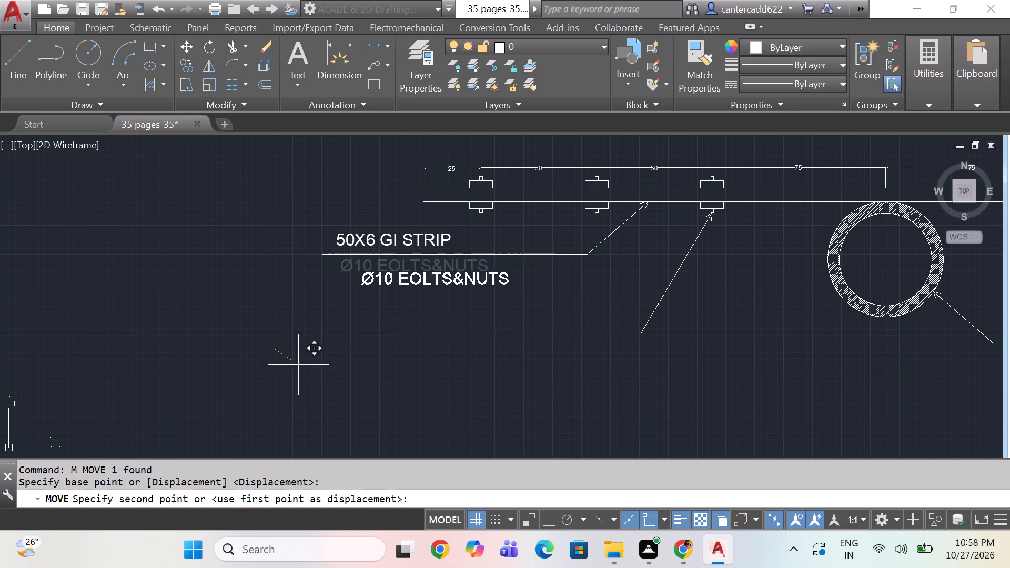
{"action": "left_click", "coordinate": [315, 401]}
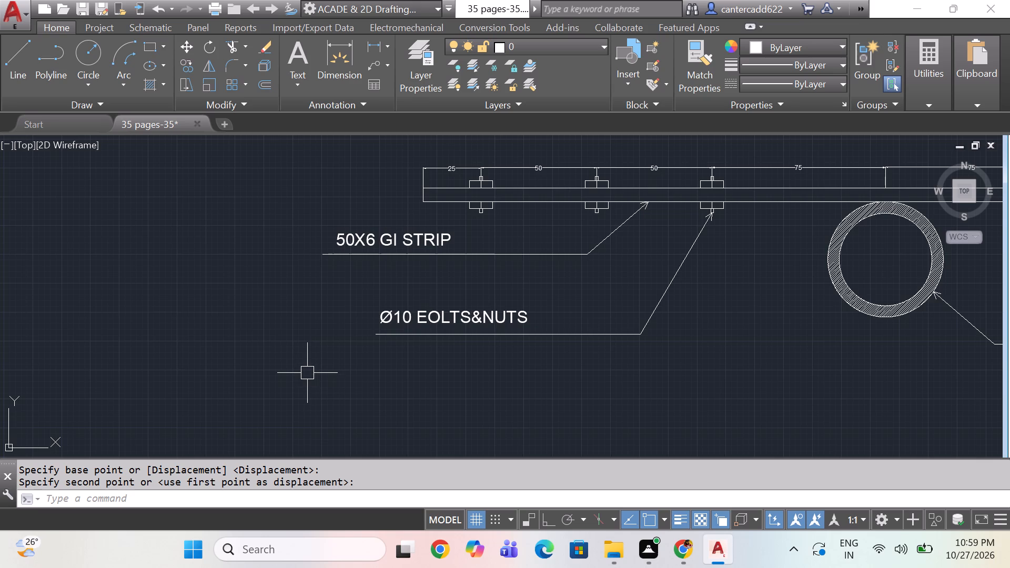
Delete the CI PIPE Ø100(ID) text below the hatched ring's leader line.
{"action": "scroll", "coordinate": [307, 372], "scroll_direction": "down", "scroll_amount": 1}
{"action": "scroll", "coordinate": [466, 377], "scroll_direction": "down", "scroll_amount": 1}
{"action": "middle_click_drag", "start_coordinate": [526, 377], "coordinate": [400, 366]}
{"action": "scroll", "coordinate": [672, 343], "scroll_direction": "up", "scroll_amount": 2}
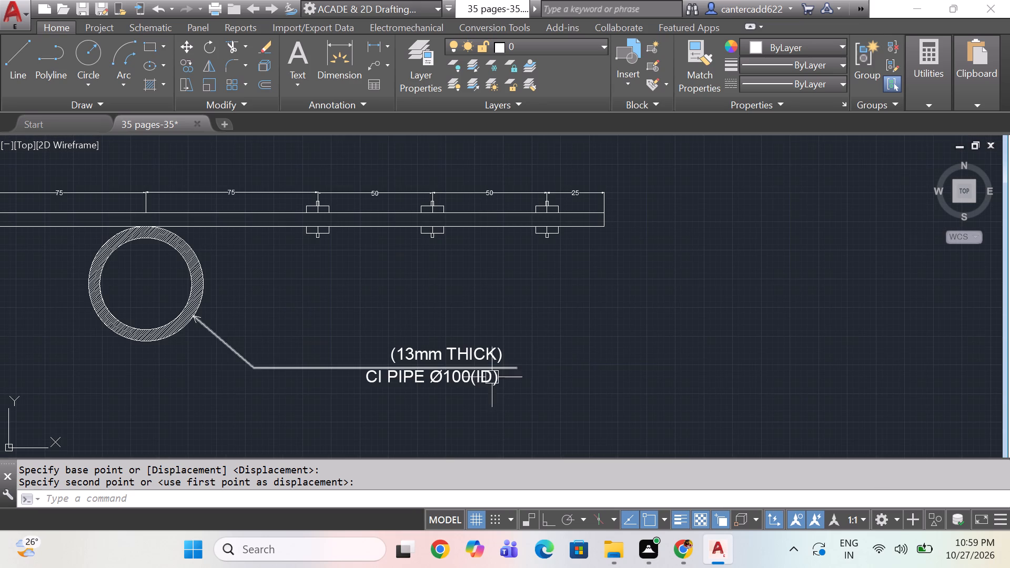
{"action": "left_click", "coordinate": [480, 380]}
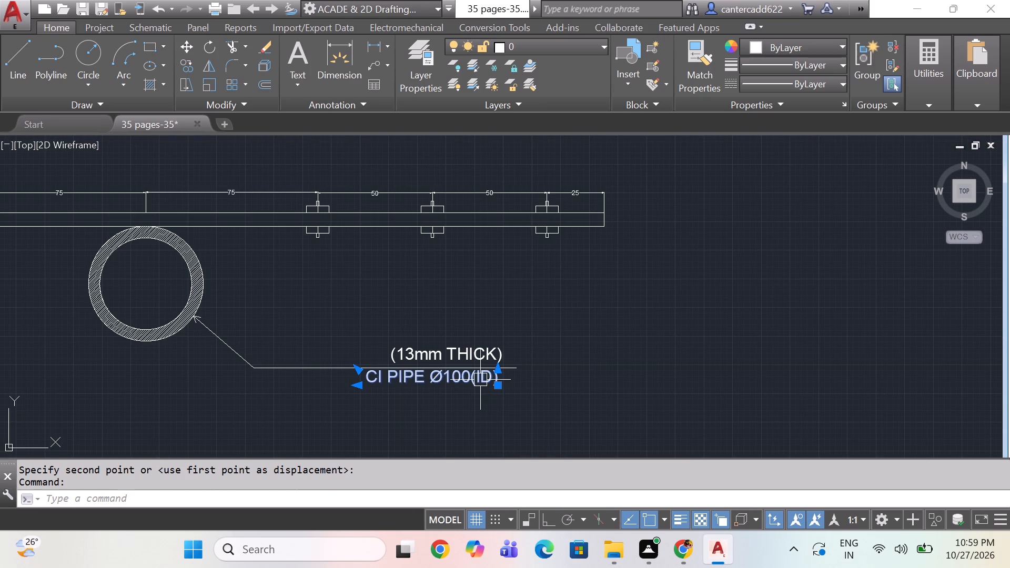
{"action": "key", "text": "Delete"}
Change the (13mm THICK) text above the hatched ring's leader line to 50X3 GI STRIP.
{"action": "double_click", "coordinate": [494, 353]}
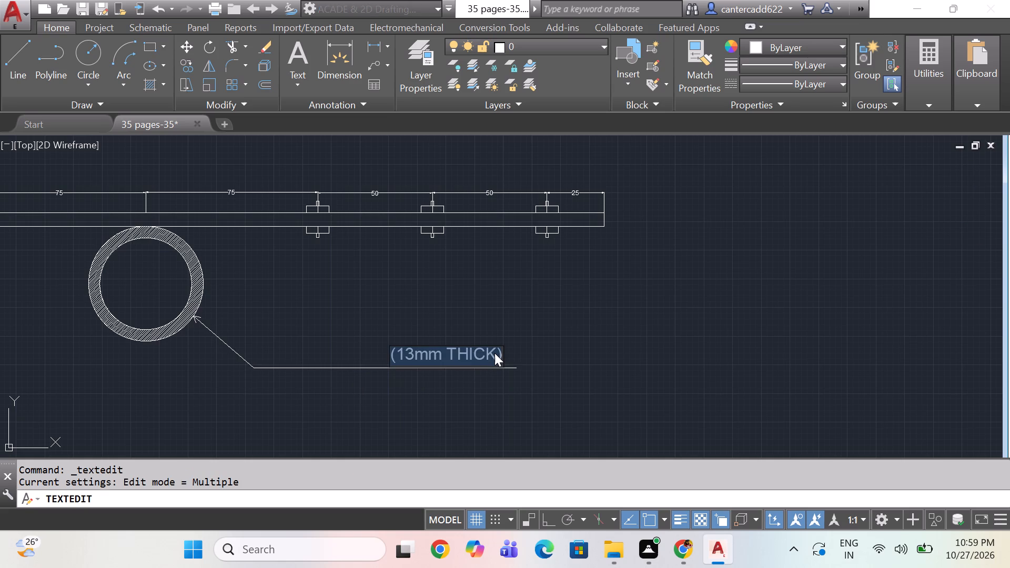
{"action": "type", "text": "50X3"}
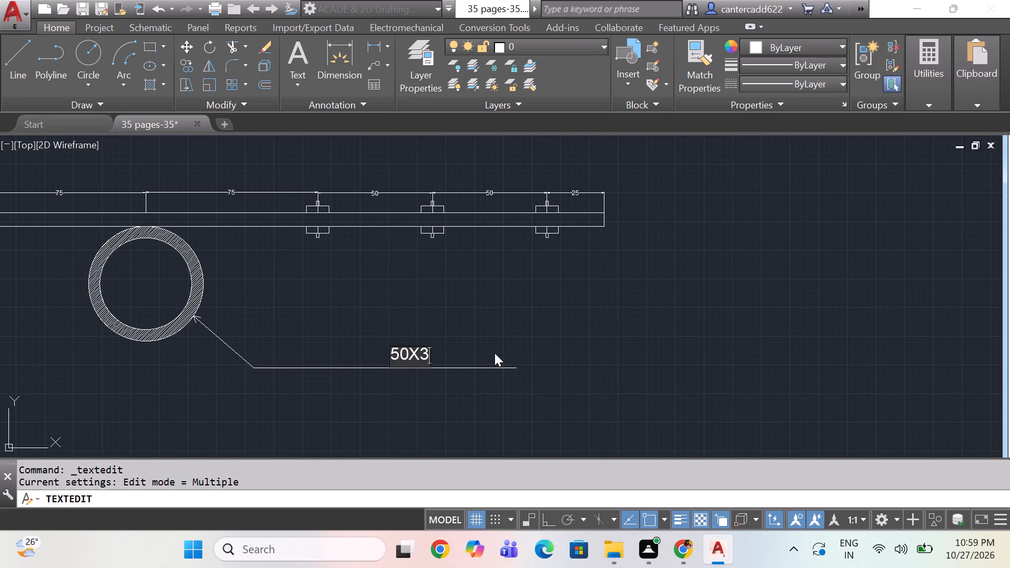
{"action": "key", "text": "space"}
{"action": "type", "text": "G"}
{"action": "type", "text": "I DT"}
{"action": "key", "text": "BackSpace"}
{"action": "key", "text": "BackSpace"}
{"action": "type", "text": "STRIP"}
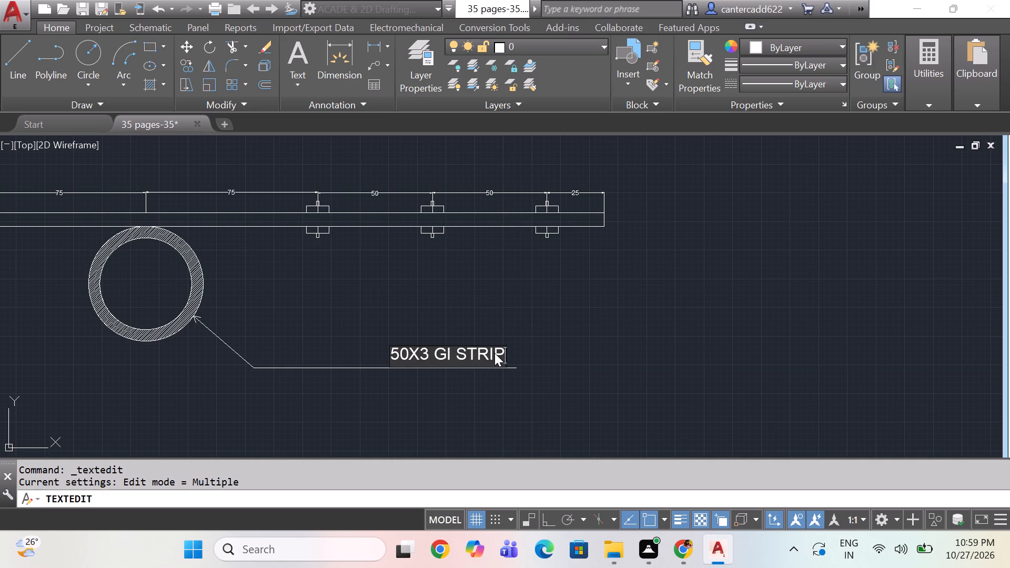
{"action": "left_click", "coordinate": [645, 343]}
{"action": "key", "text": "Escape"}
Stretch the 50X3 GI STRIP text and its leader's landing end horizontally about 44 units toward the hatched ring, and save the drawing.
{"action": "key", "text": "s"}
{"action": "key", "text": "space"}
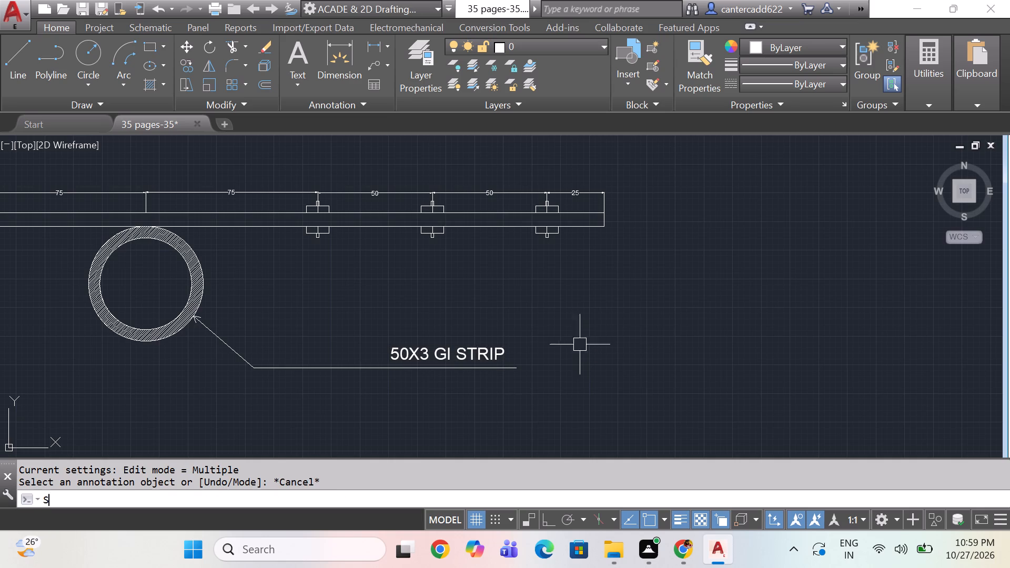
{"action": "left_click_drag", "start_coordinate": [568, 337], "coordinate": [563, 336]}
{"action": "left_click", "coordinate": [358, 400]}
{"action": "key", "text": "space"}
{"action": "left_click", "coordinate": [457, 410]}
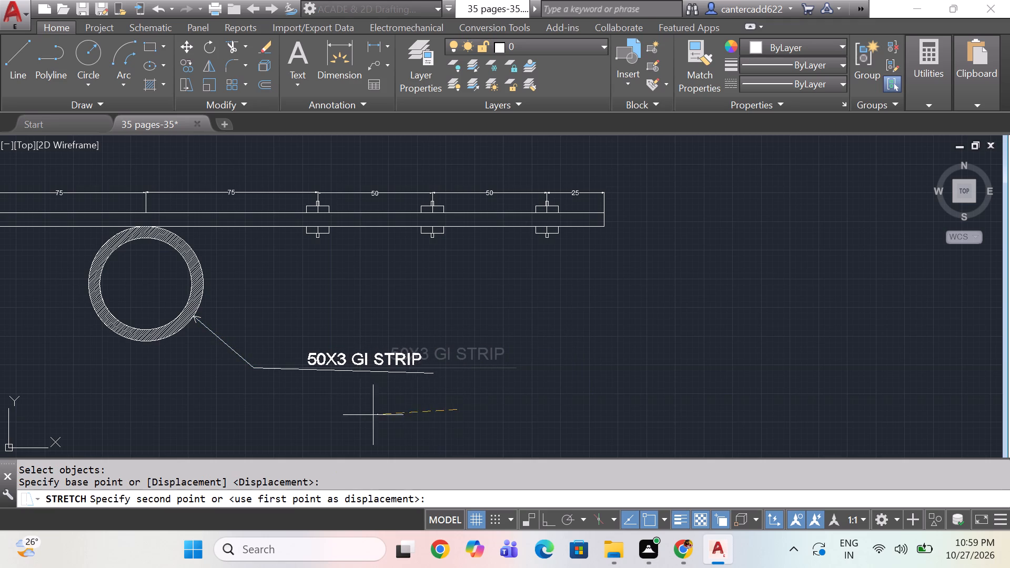
{"action": "key", "text": "F8"}
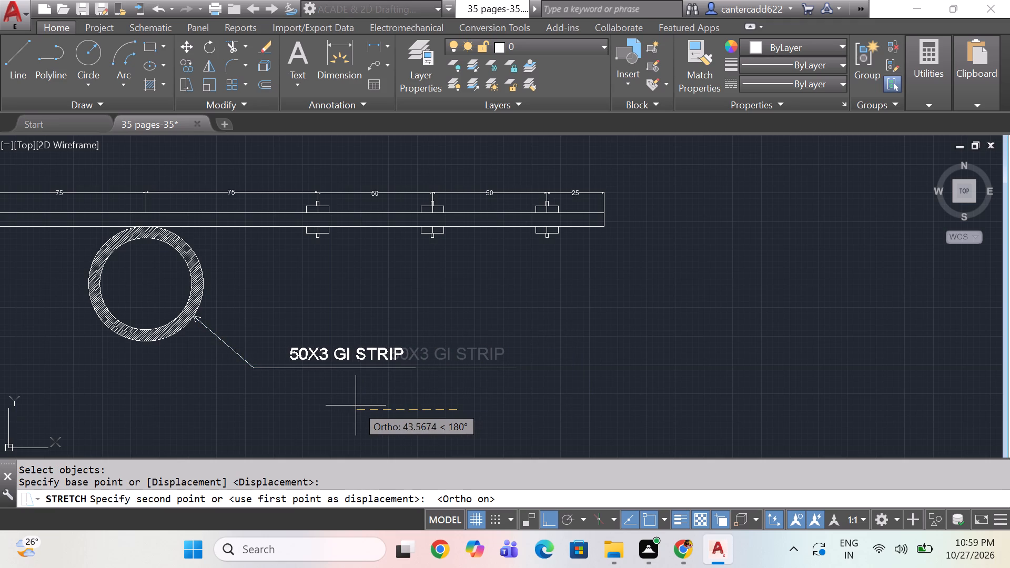
{"action": "left_click", "coordinate": [356, 405]}
{"action": "key", "text": "ctrl+s"}
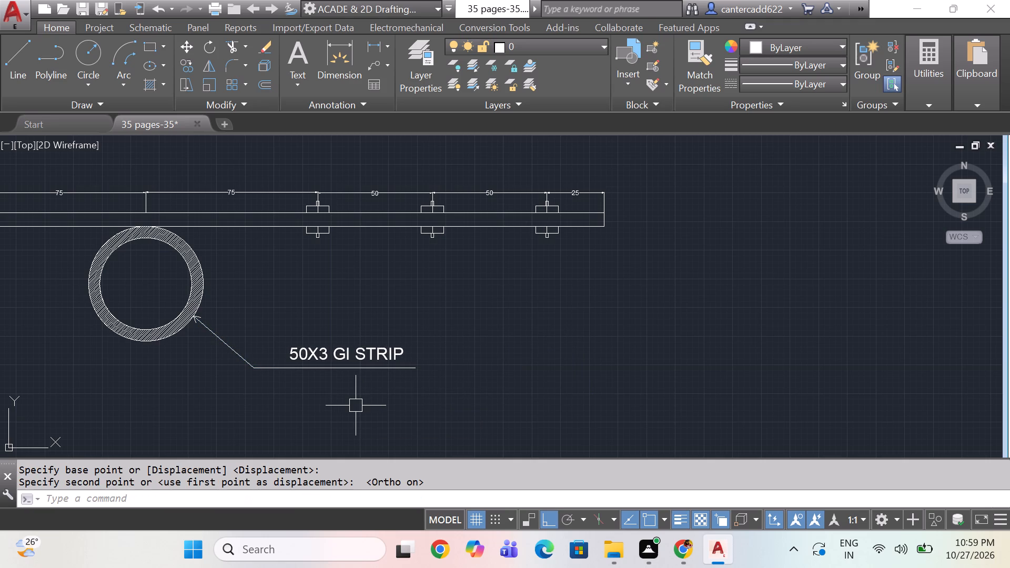
Move the whole plate detail with its leaders and labels horizontally about 777 units toward the hatched pit section.
{"action": "scroll", "coordinate": [375, 400], "scroll_direction": "down", "scroll_amount": 4}
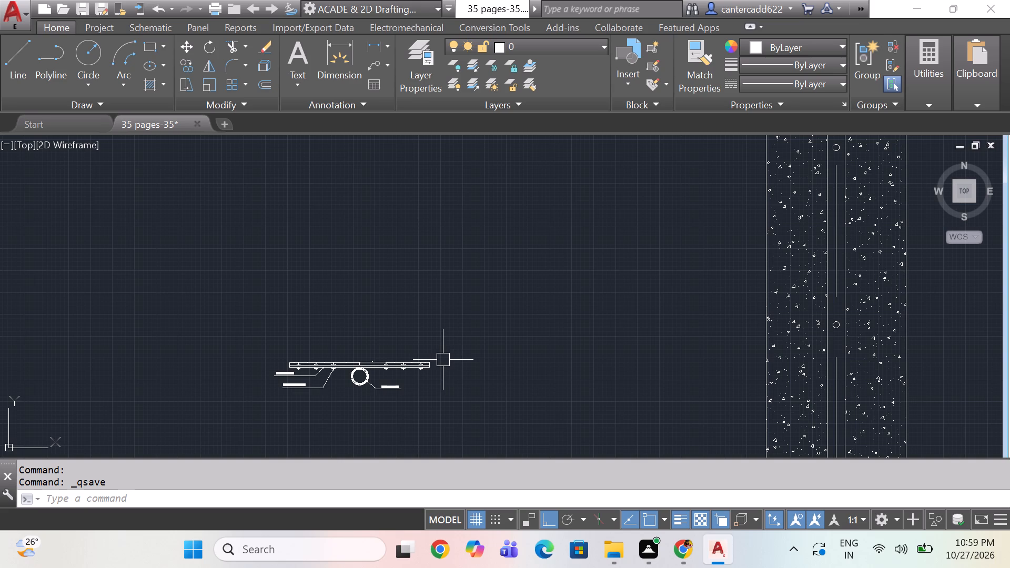
{"action": "left_click_drag", "start_coordinate": [476, 327], "coordinate": [459, 334]}
{"action": "left_click", "coordinate": [250, 424]}
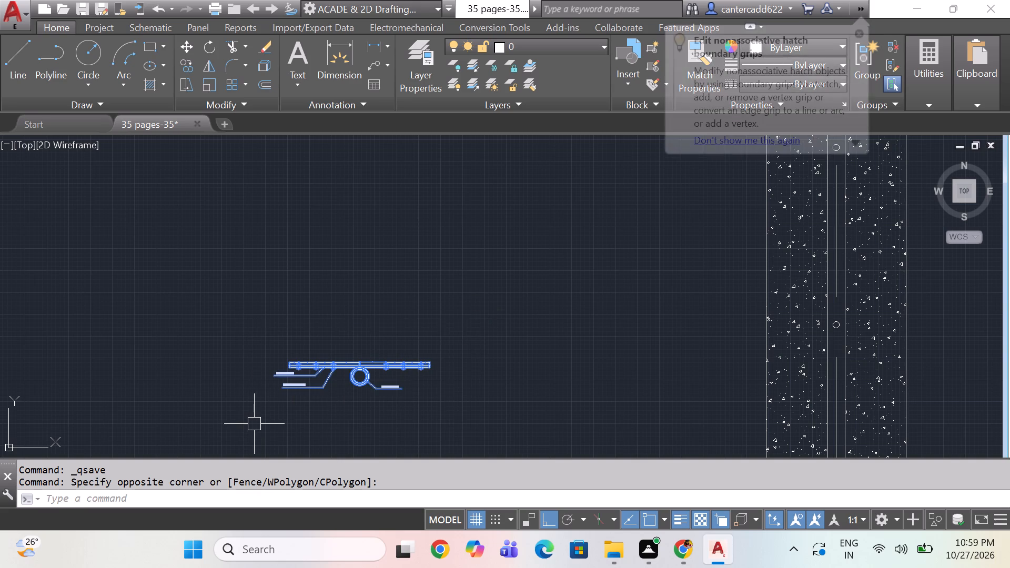
{"action": "type", "text": "M"}
{"action": "key", "text": "space"}
{"action": "left_click_drag", "start_coordinate": [402, 310], "coordinate": [408, 308]}
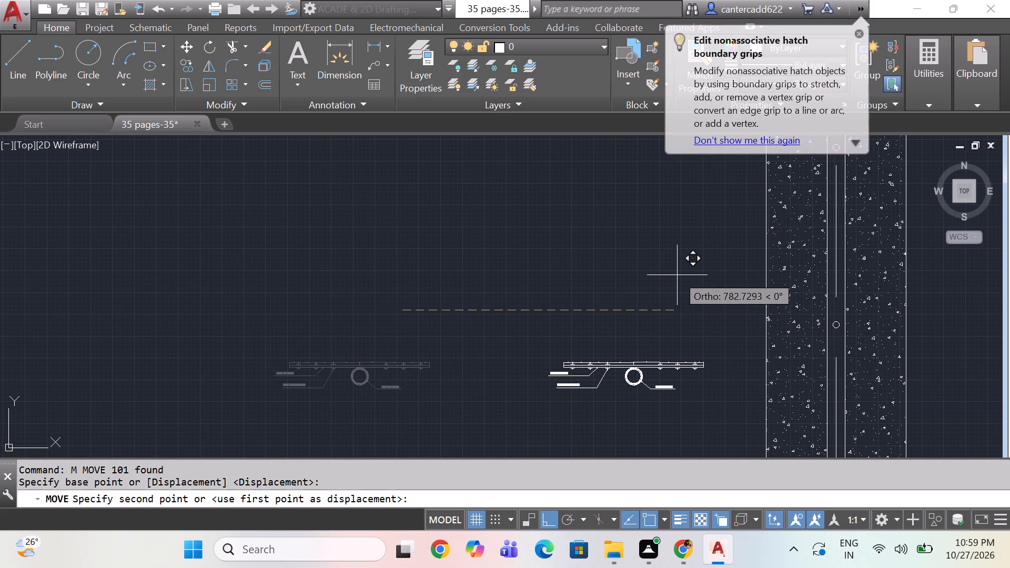
{"action": "scroll", "coordinate": [675, 278], "scroll_direction": "down", "scroll_amount": 2}
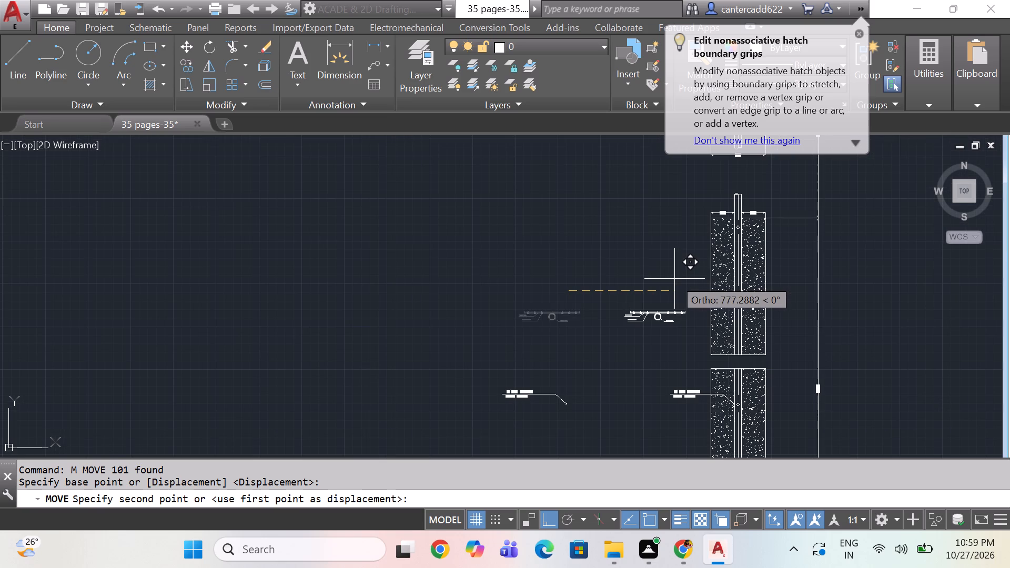
{"action": "left_click", "coordinate": [674, 279]}
Delete the stray leader and its texts lying away from the pit section, below the plate detail's former position.
{"action": "left_click_drag", "start_coordinate": [573, 380], "coordinate": [530, 399]}
{"action": "left_click", "coordinate": [468, 427]}
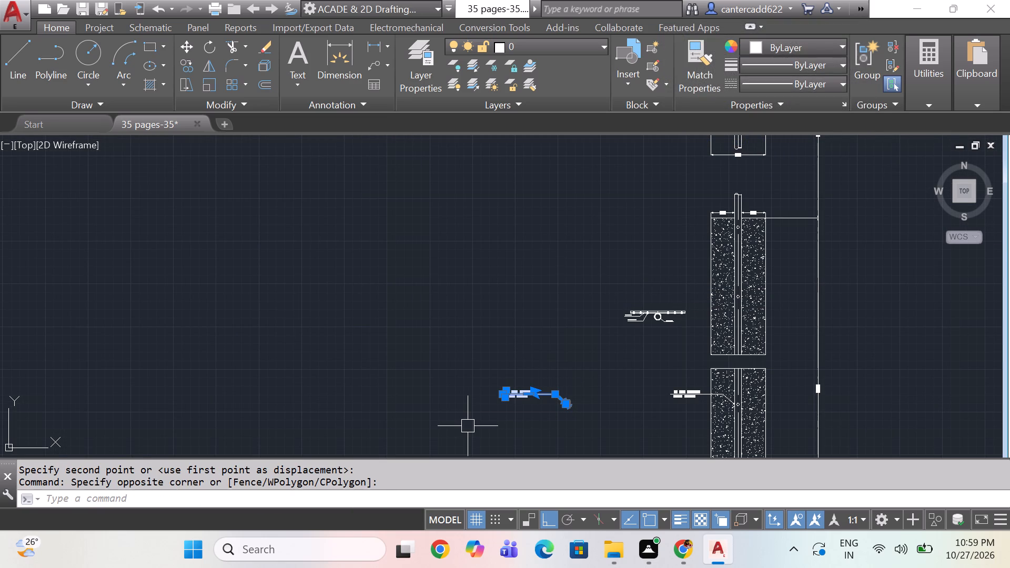
{"action": "key", "text": "Delete"}
Draw a rectangular frame around the plate detail and its labels, and save the drawing.
{"action": "type", "text": "REC"}
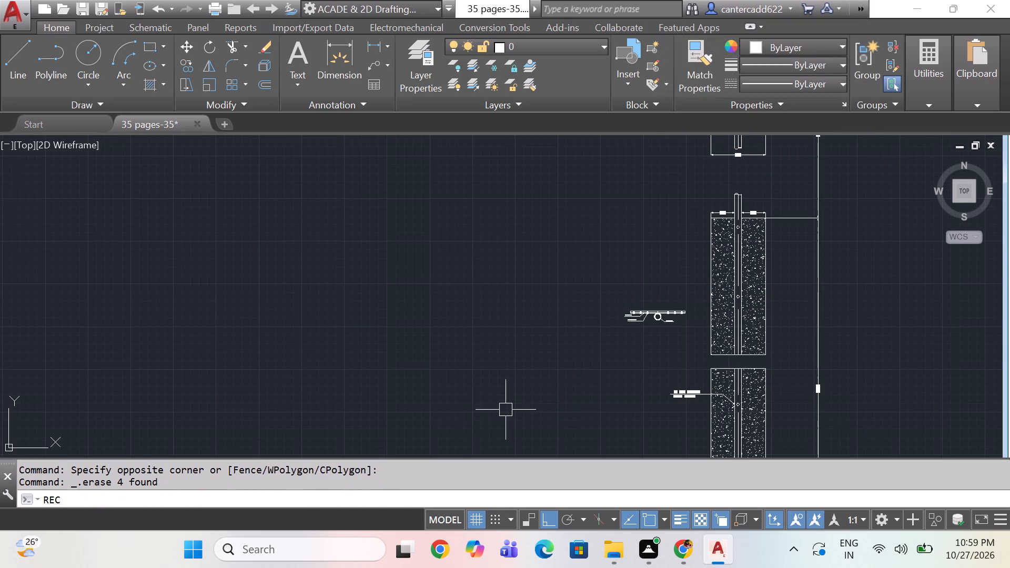
{"action": "key", "text": "space"}
{"action": "left_click", "coordinate": [693, 334]}
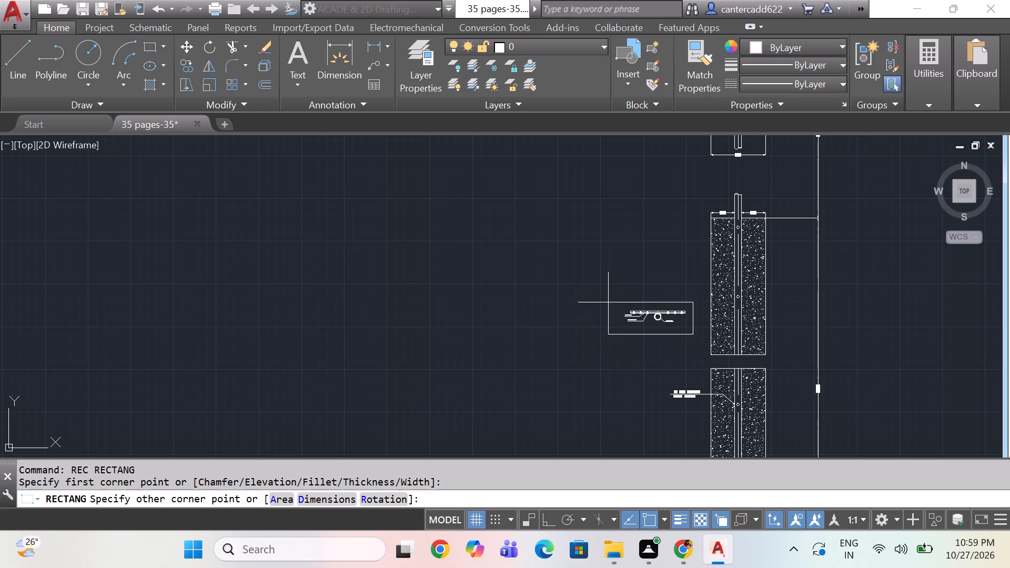
{"action": "left_click", "coordinate": [614, 300]}
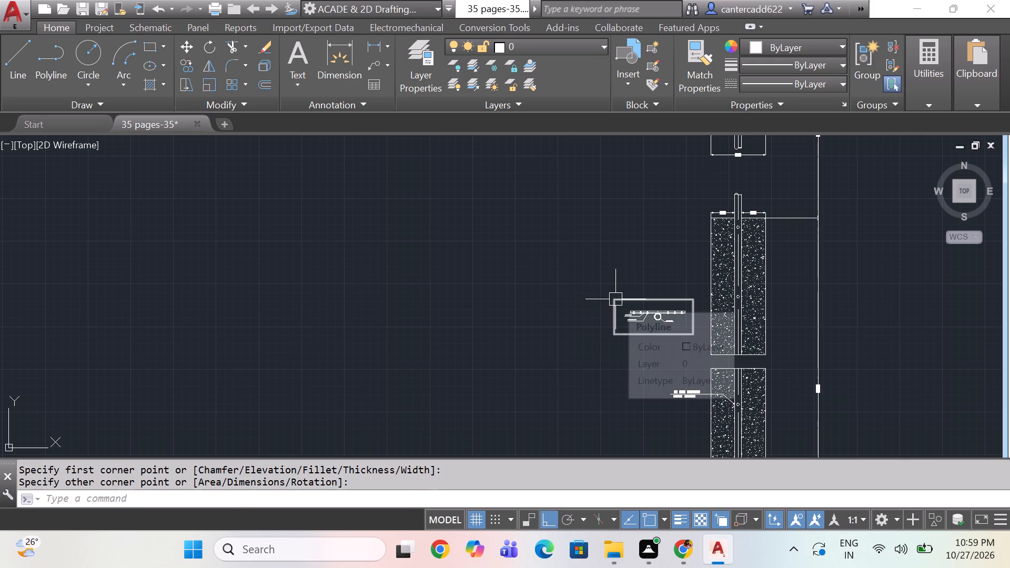
{"action": "key", "text": "ctrl+s"}
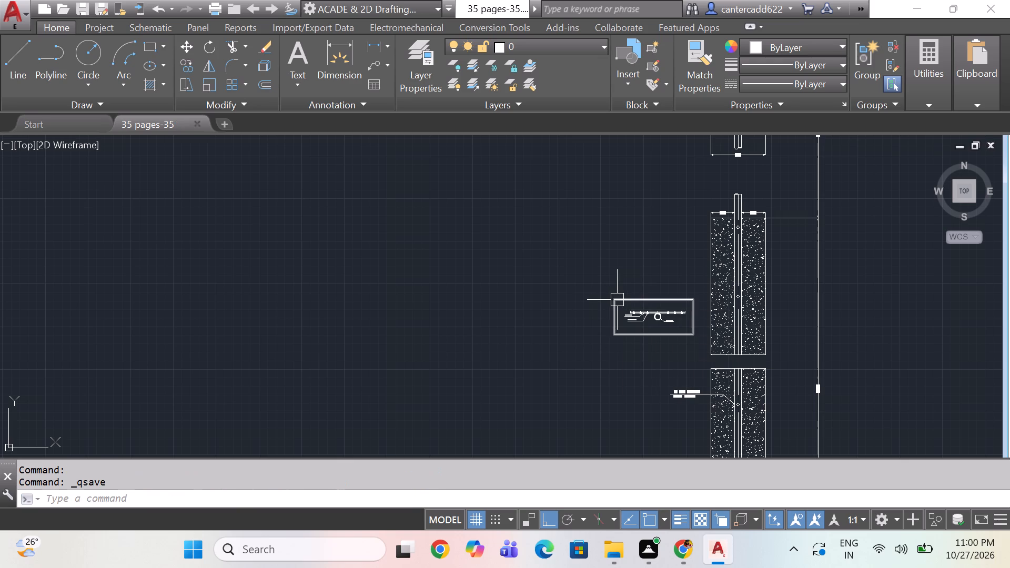
Start single-line text about 120 units high below the pit section, with the first title line TYPICAL ARRANGEMENT OF PIPE.
{"action": "scroll", "coordinate": [690, 381], "scroll_direction": "down", "scroll_amount": 1}
{"action": "middle_click_drag", "start_coordinate": [693, 381], "coordinate": [607, 217]}
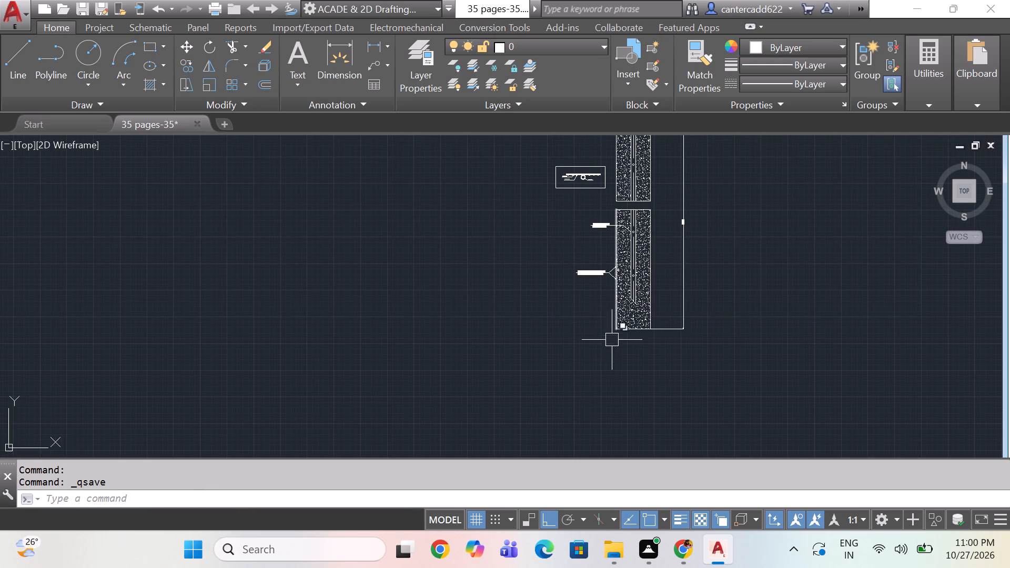
{"action": "scroll", "coordinate": [612, 353], "scroll_direction": "up", "scroll_amount": 1}
{"action": "middle_click_drag", "start_coordinate": [612, 354], "coordinate": [629, 373]}
{"action": "key", "text": "d"}
{"action": "key", "text": "t"}
{"action": "key", "text": "space"}
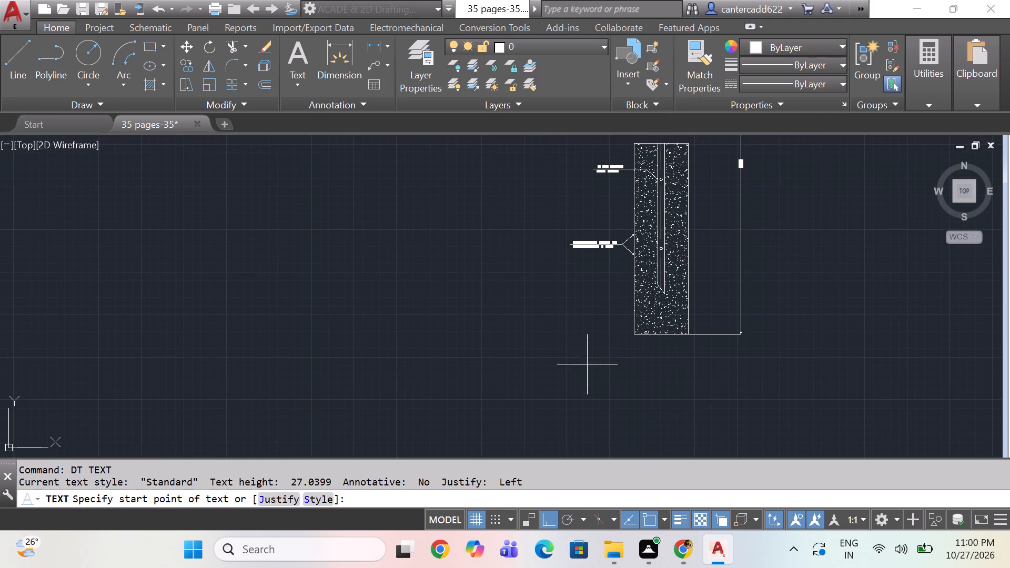
{"action": "left_click", "coordinate": [584, 361]}
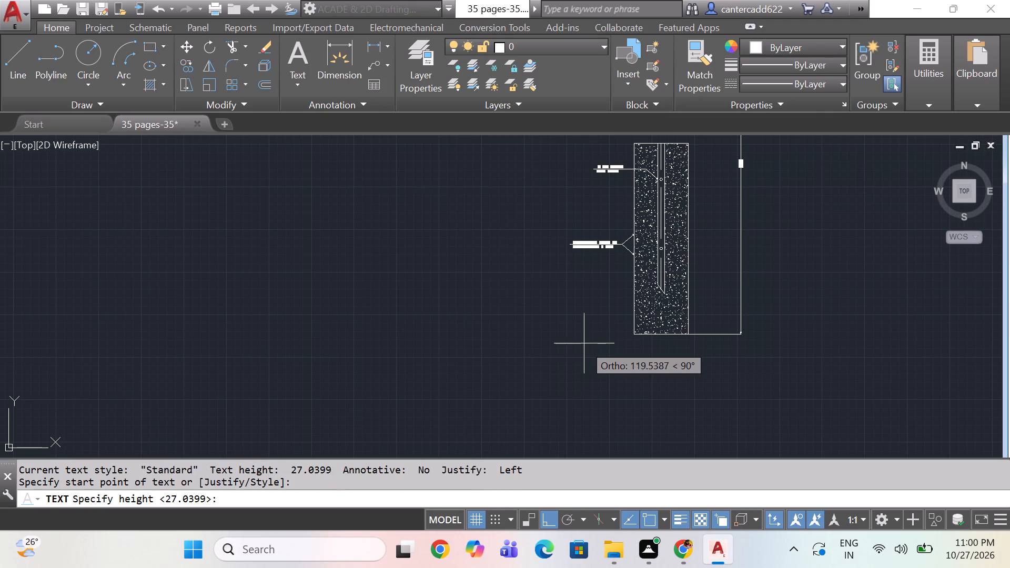
{"action": "left_click", "coordinate": [584, 343]}
{"action": "key", "text": "space"}
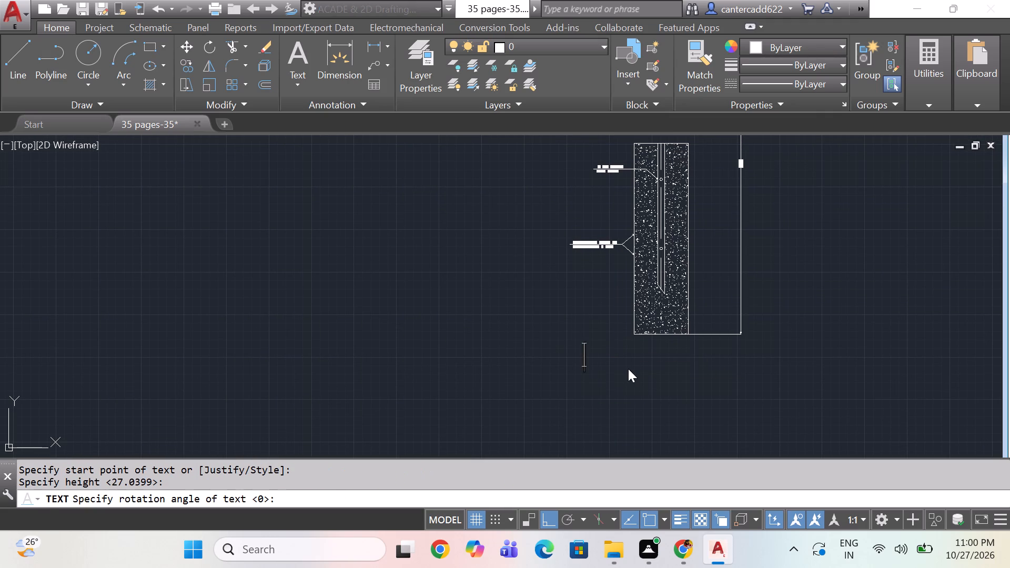
{"action": "type", "text": "TYPICAL"}
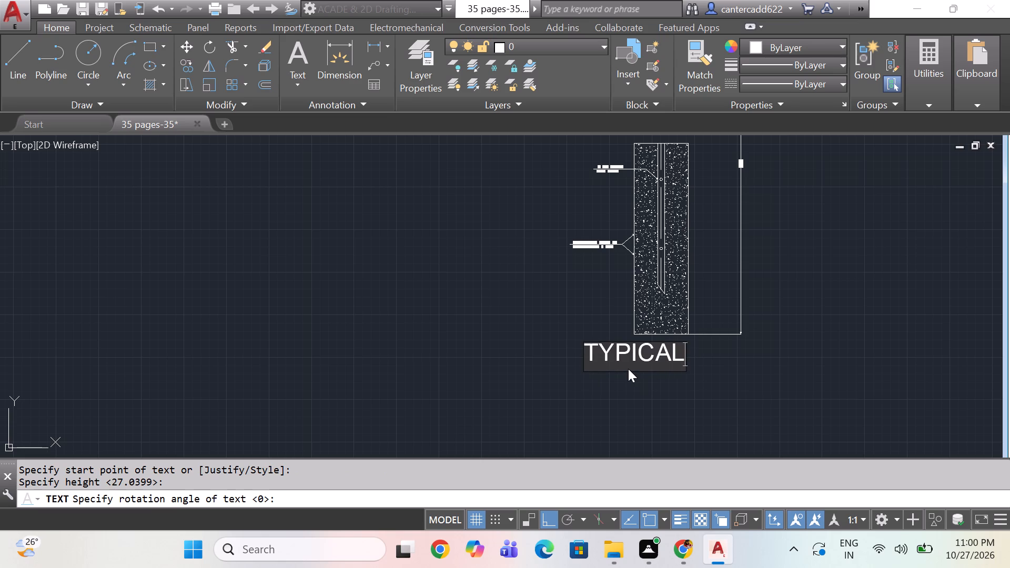
{"action": "key", "text": "space"}
{"action": "type", "text": "ARR"}
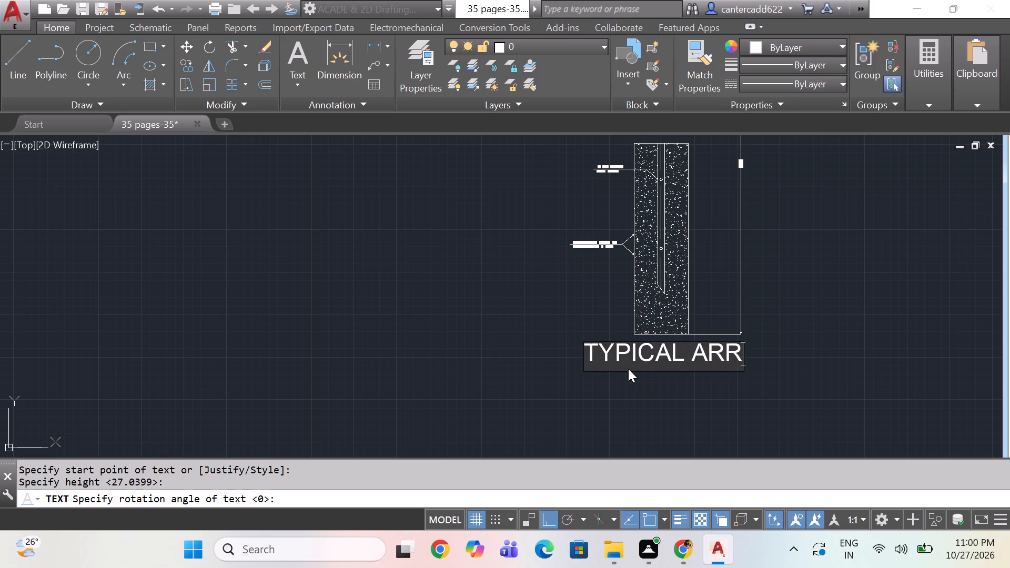
{"action": "key", "text": "a"}
{"action": "type", "text": "NGEMR"}
{"action": "key", "text": "BackSpace"}
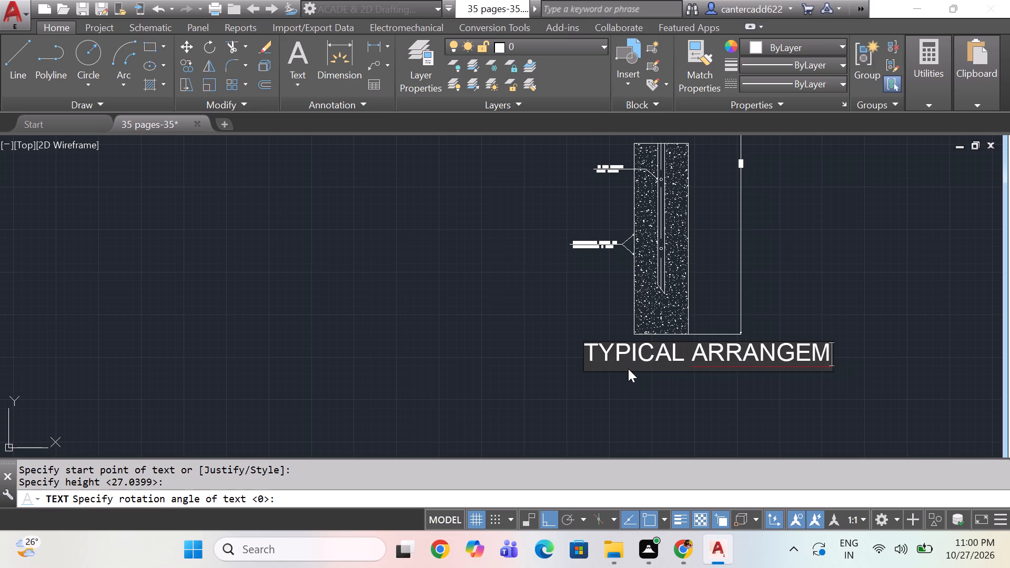
{"action": "type", "text": "ENT"}
{"action": "key", "text": "space"}
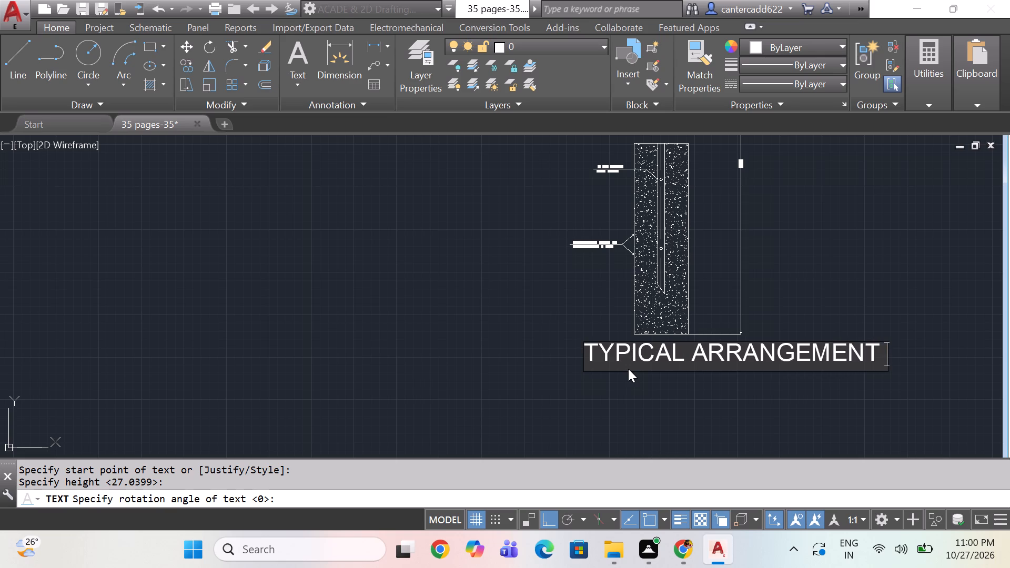
{"action": "type", "text": "OF PIPR"}
{"action": "key", "text": "BackSpace"}
{"action": "key", "text": "e"}
{"action": "key", "text": "Return"}
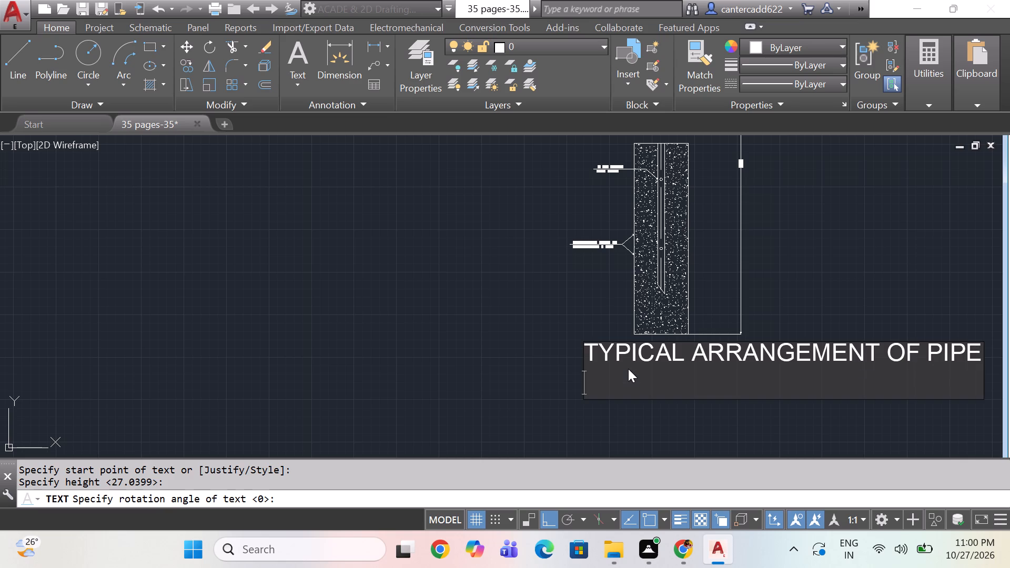
Add the second title line ELECTRODE(AS PER IS:3043) and finish the text.
{"action": "type", "text": "ELECTR"}
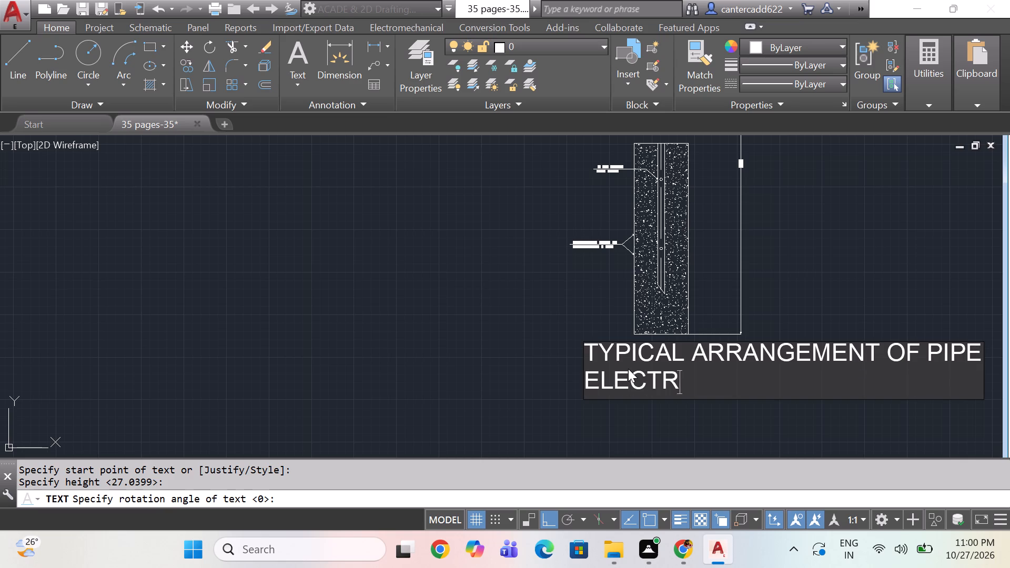
{"action": "key", "text": "o"}
{"action": "type", "text": "DE"}
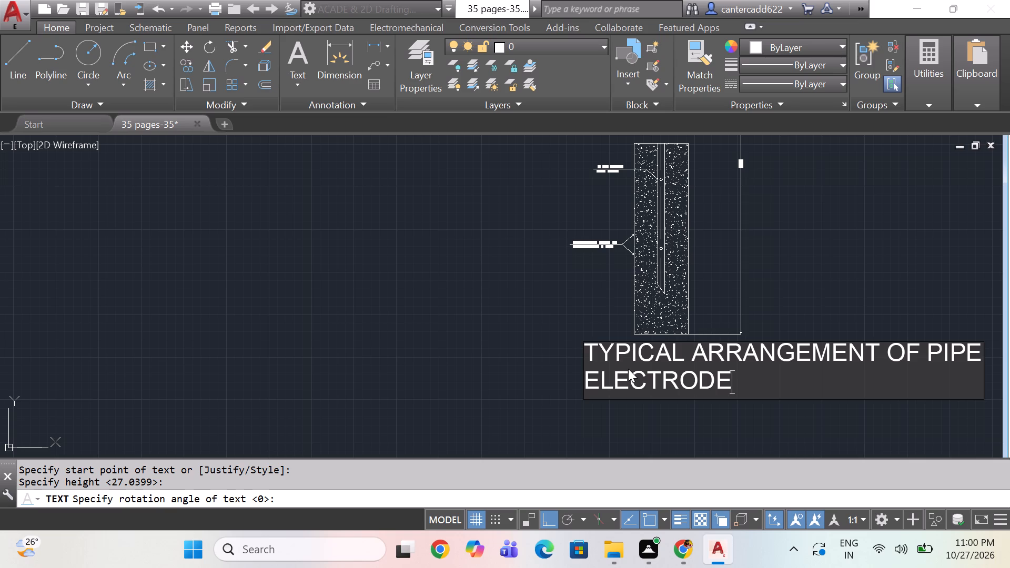
{"action": "type", "text": "(AS"}
{"action": "key", "text": "space"}
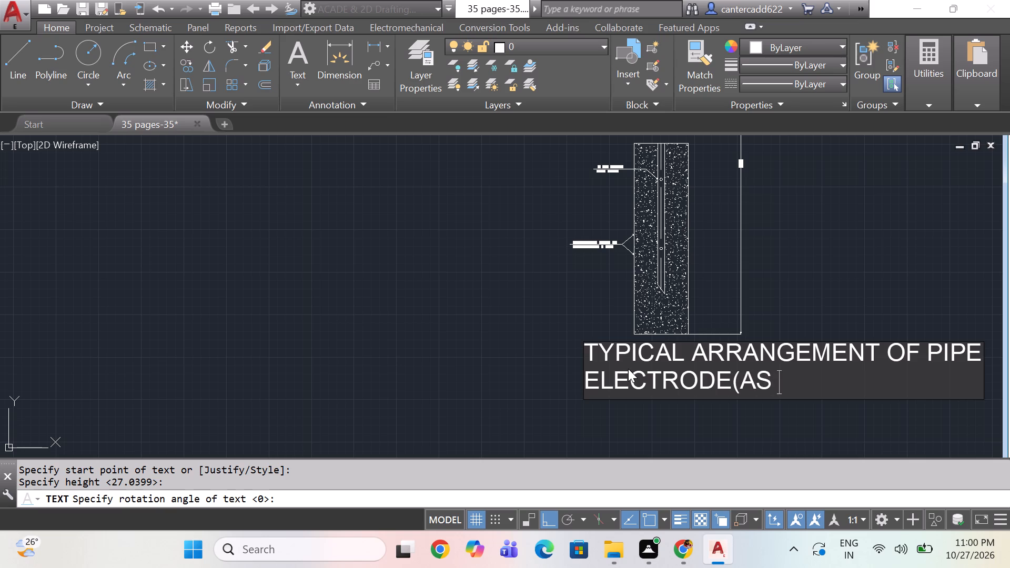
{"action": "type", "text": "PER"}
{"action": "key", "text": "space"}
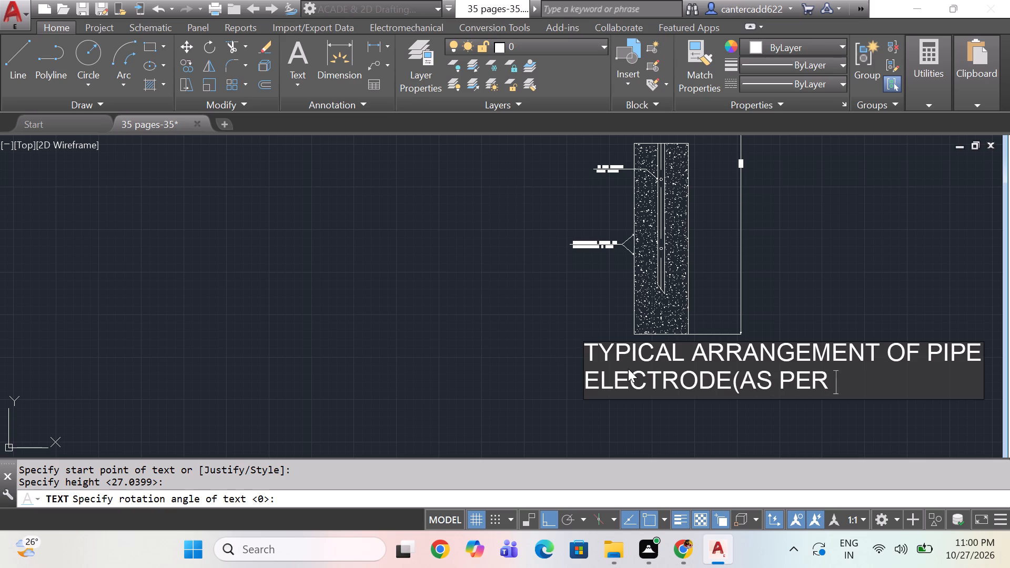
{"action": "type", "text": "IS"}
{"action": "key", "text": "shift+colon"}
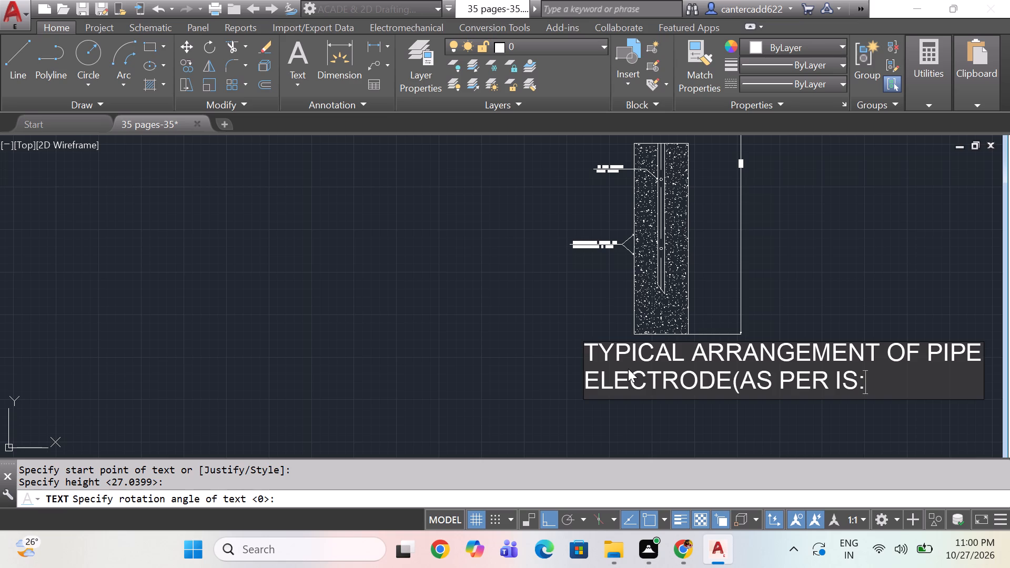
{"action": "type", "text": "3043"}
{"action": "key", "text": "shift+parenright"}
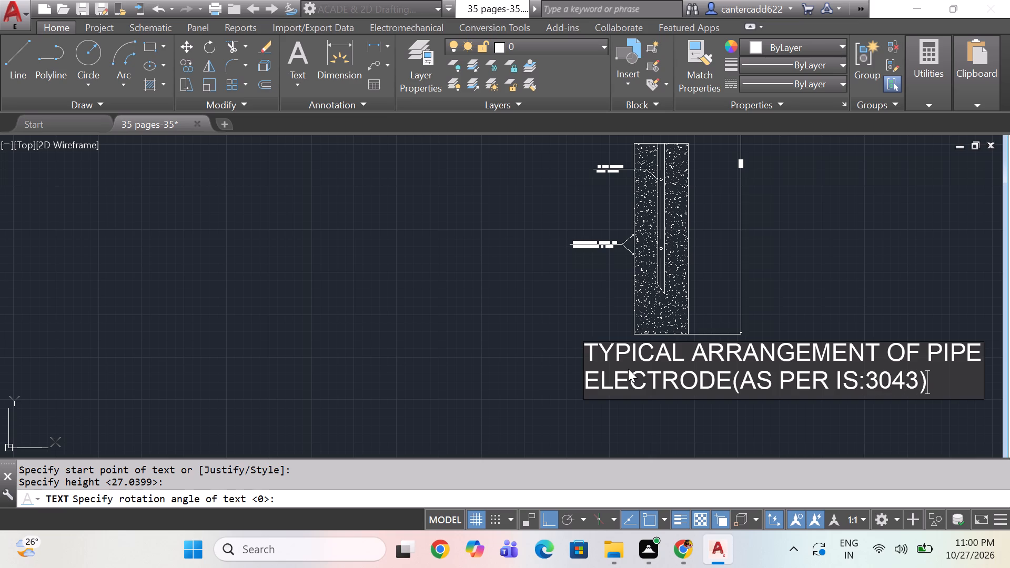
{"action": "left_click", "coordinate": [833, 273]}
{"action": "scroll", "coordinate": [826, 372], "scroll_direction": "down", "scroll_amount": 1}
{"action": "middle_click_drag", "start_coordinate": [826, 374], "coordinate": [715, 388]}
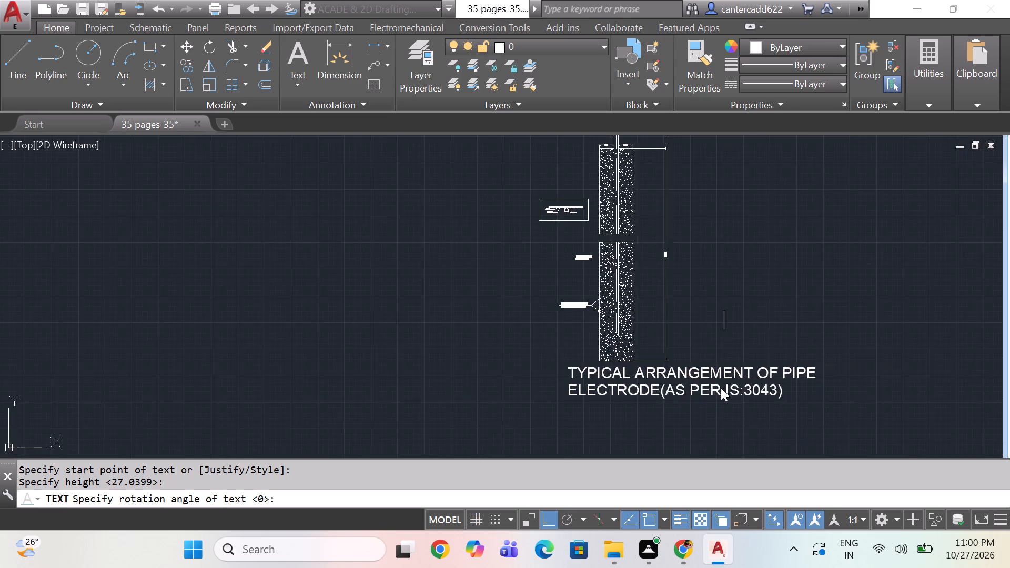
{"action": "scroll", "coordinate": [762, 386], "scroll_direction": "down", "scroll_amount": 2}
{"action": "middle_click", "coordinate": [781, 397]}
{"action": "key", "text": "Escape"}
Move the ELECTRODE(AS PER IS:3043) line horizontally about 208 units to centre it under the first title line.
{"action": "scroll", "coordinate": [781, 387], "scroll_direction": "up", "scroll_amount": 1}
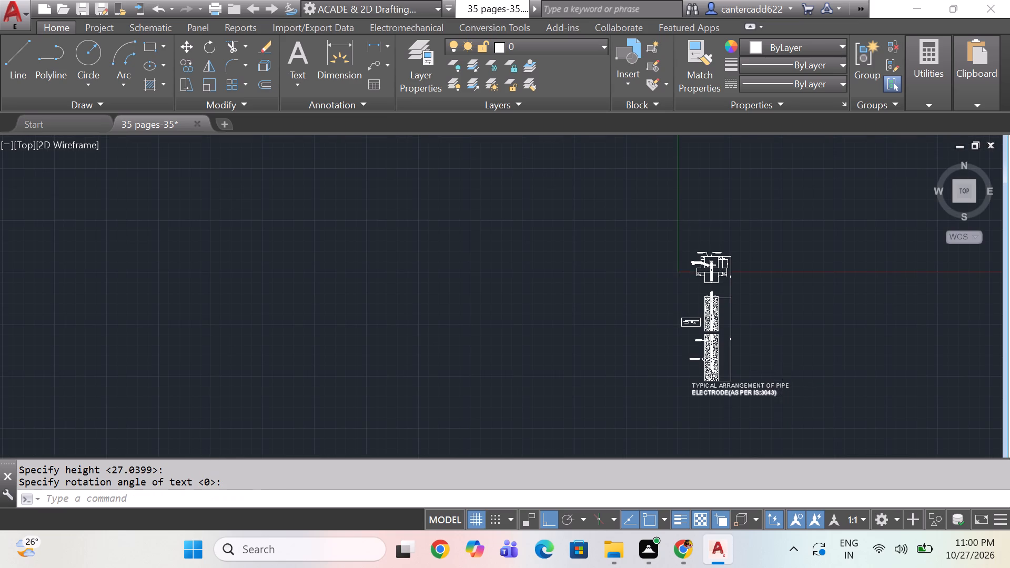
{"action": "left_click_drag", "start_coordinate": [795, 369], "coordinate": [793, 374]}
{"action": "key", "text": "Escape"}
{"action": "left_click", "coordinate": [762, 401]}
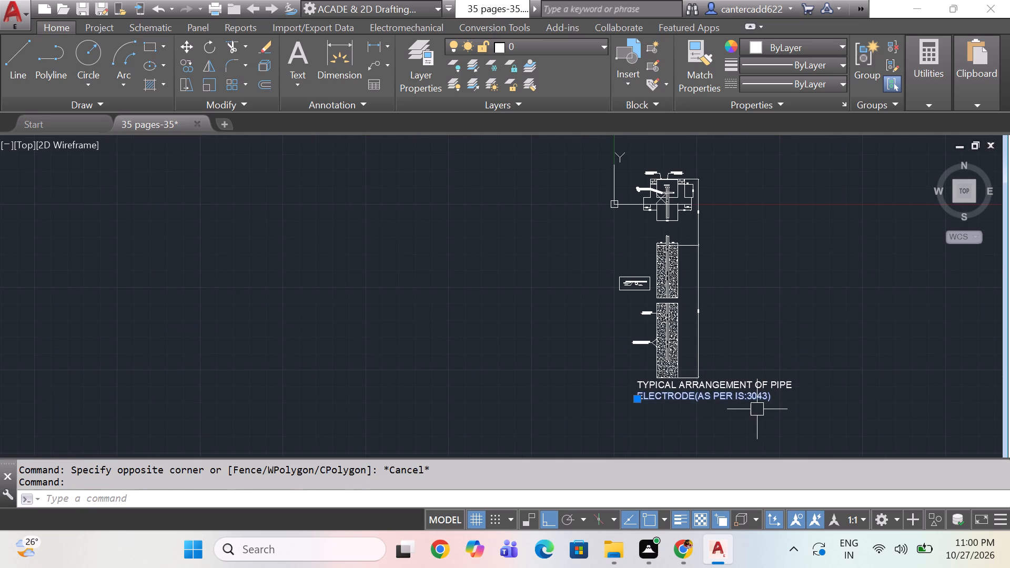
{"action": "key", "text": "m"}
{"action": "key", "text": "space"}
{"action": "left_click", "coordinate": [731, 420]}
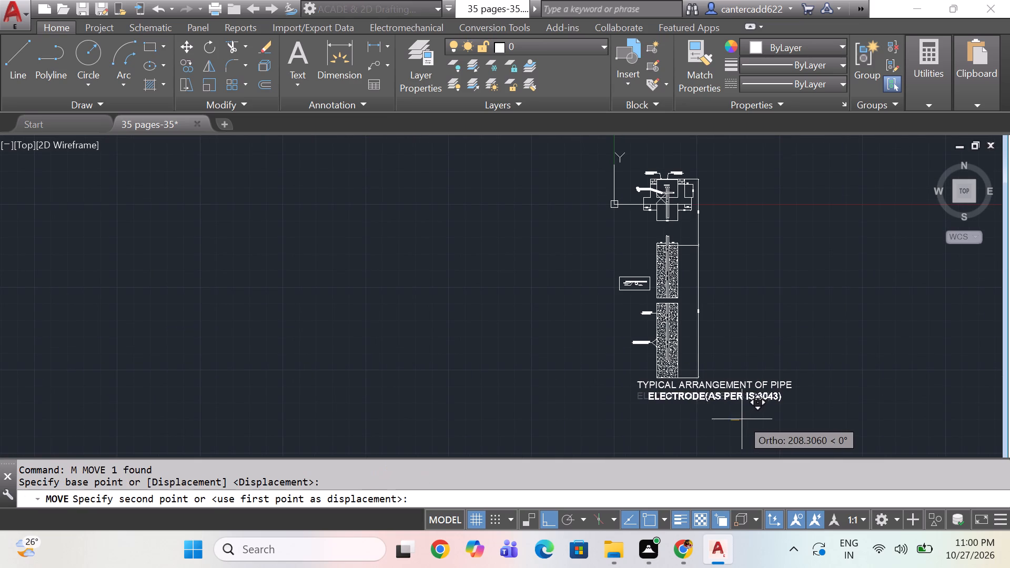
{"action": "left_click", "coordinate": [742, 419]}
Scale both title lines by a factor of 0.8 from the start of the first line.
{"action": "left_click_drag", "start_coordinate": [804, 346], "coordinate": [786, 379]}
{"action": "left_click", "coordinate": [755, 410]}
{"action": "key", "text": "s"}
{"action": "key", "text": "c"}
{"action": "key", "text": "space"}
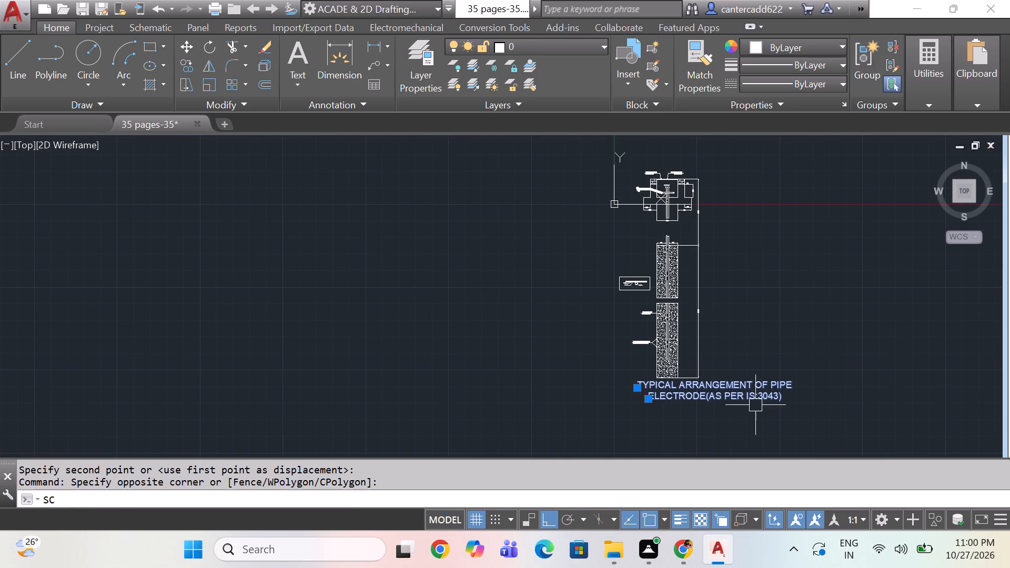
{"action": "left_click", "coordinate": [635, 383]}
{"action": "type", "text": "0."}
{"action": "key", "text": "8"}
{"action": "key", "text": "Return"}
Move both title lines horizontally left about 500 units to centre them under the pit section, and save the drawing.
{"action": "left_click_drag", "start_coordinate": [777, 365], "coordinate": [776, 364]}
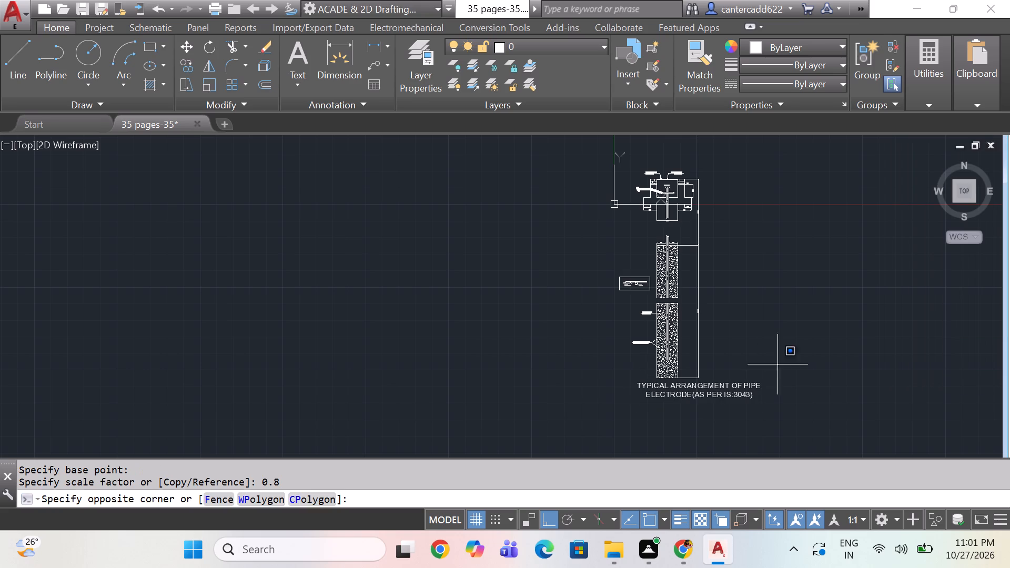
{"action": "left_click_drag", "start_coordinate": [776, 364], "coordinate": [749, 400]}
{"action": "left_click", "coordinate": [731, 423]}
{"action": "key", "text": "m"}
{"action": "key", "text": "space"}
{"action": "left_click", "coordinate": [846, 398]}
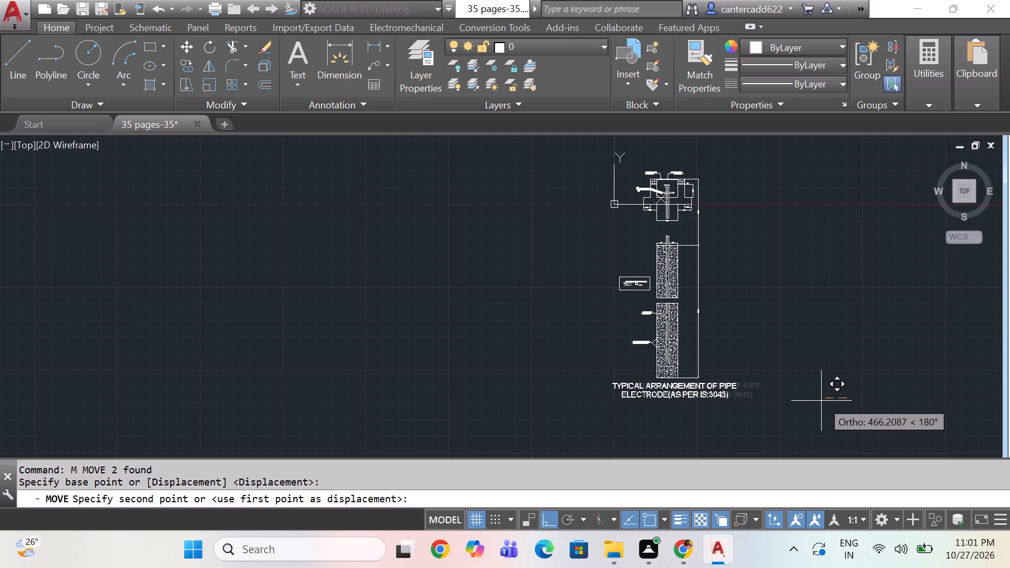
{"action": "left_click", "coordinate": [819, 401]}
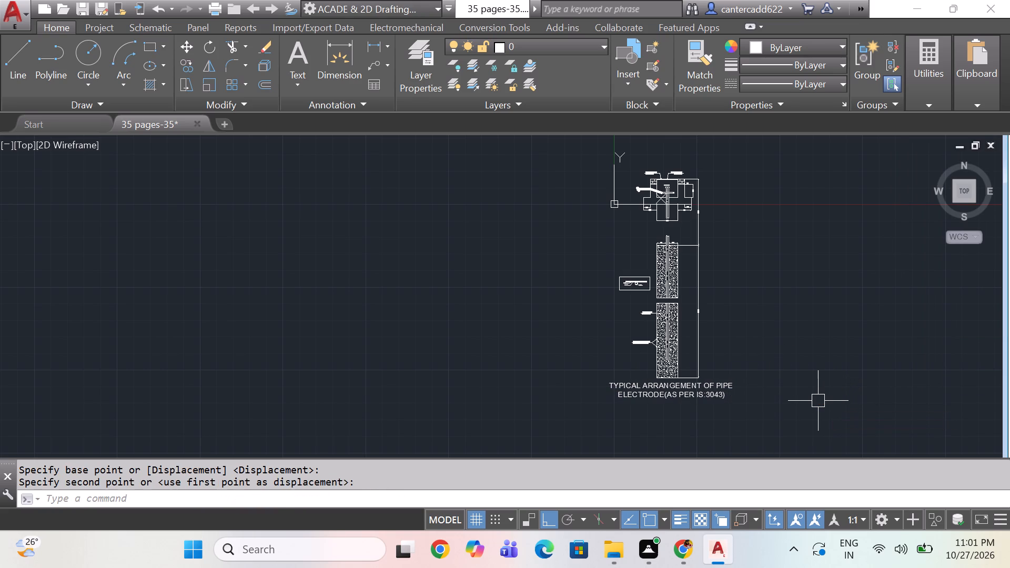
{"action": "key", "text": "ctrl+s"}
Start a plot with the DWG To PDF.pc3 plotter and the ISO A4 (210.00 x 297.00 MM) paper size.
{"action": "key", "text": "ctrl+p"}
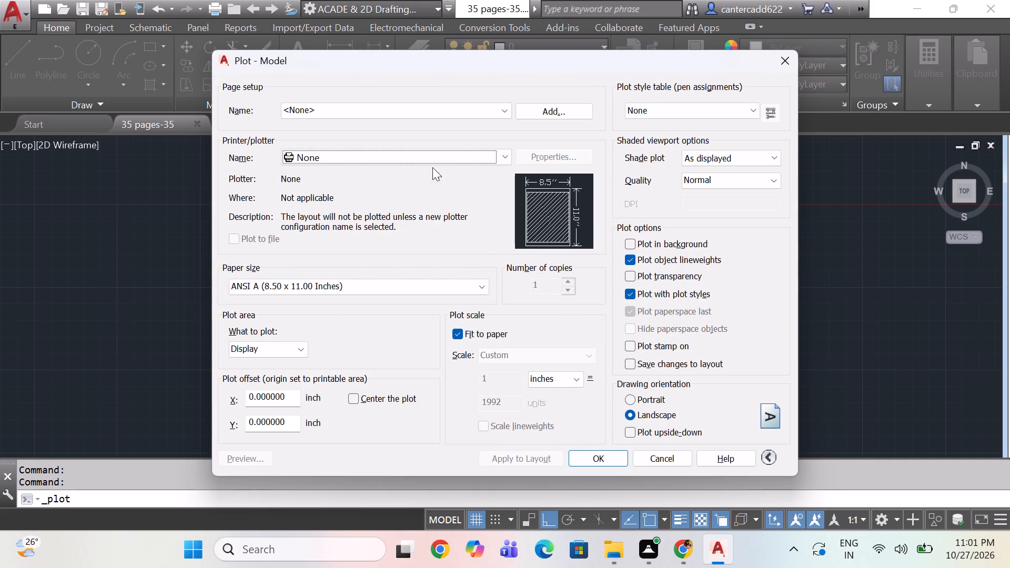
{"action": "left_click", "coordinate": [442, 152]}
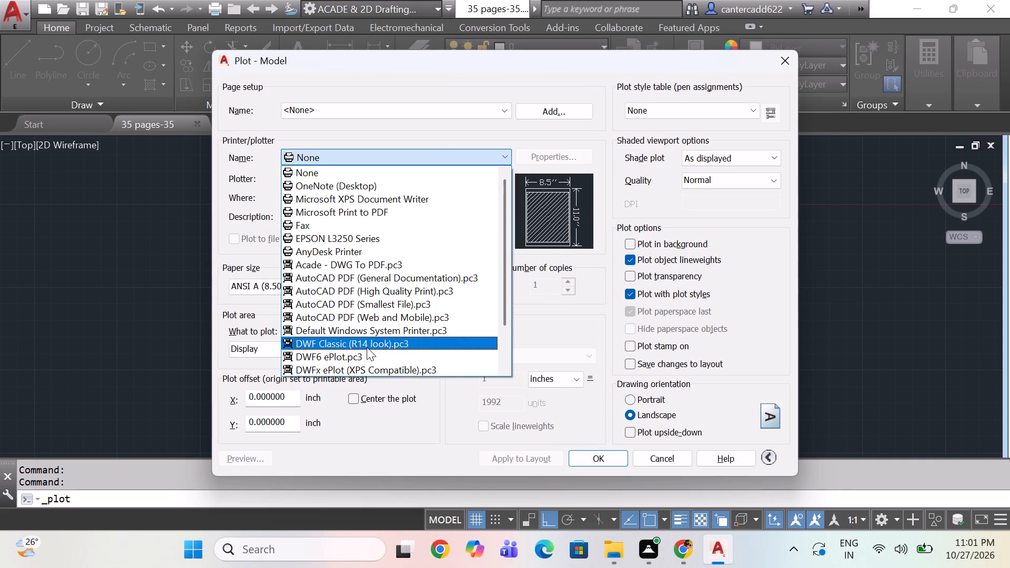
{"action": "scroll", "coordinate": [367, 347], "scroll_direction": "down", "scroll_amount": 1}
{"action": "left_click", "coordinate": [363, 348]}
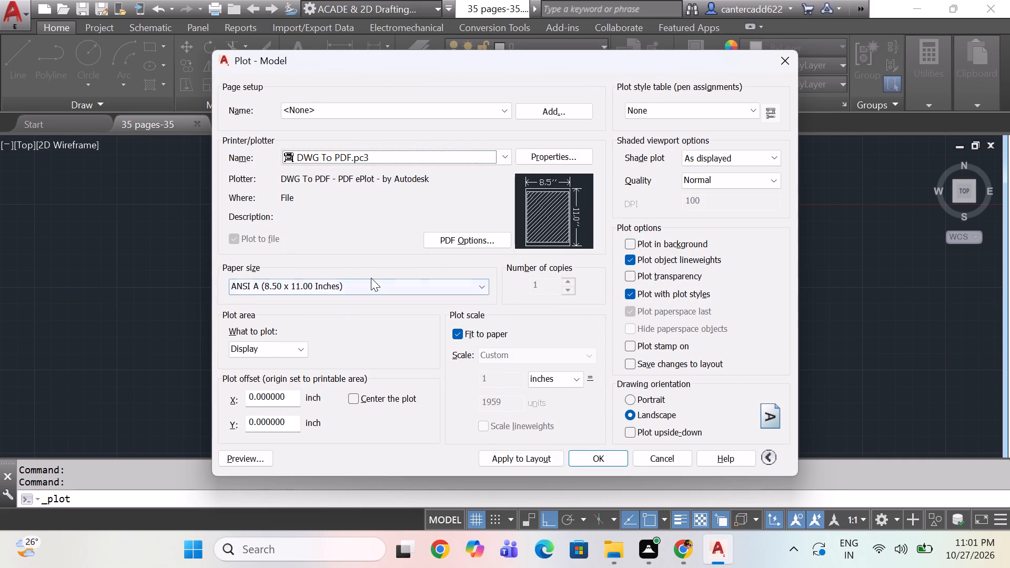
{"action": "left_click", "coordinate": [371, 278]}
{"action": "left_click", "coordinate": [373, 284]}
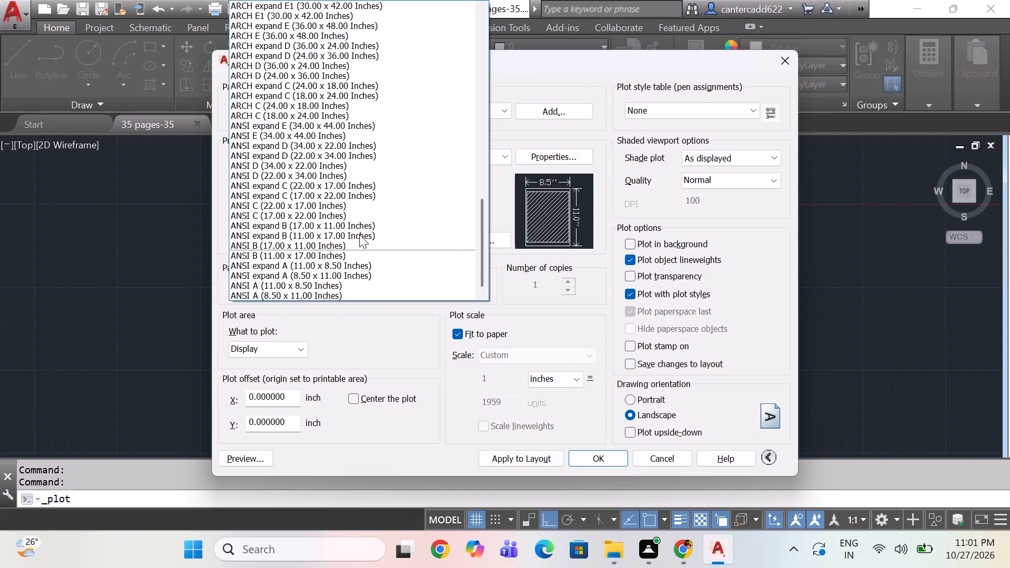
{"action": "scroll", "coordinate": [359, 216], "scroll_direction": "up", "scroll_amount": 4}
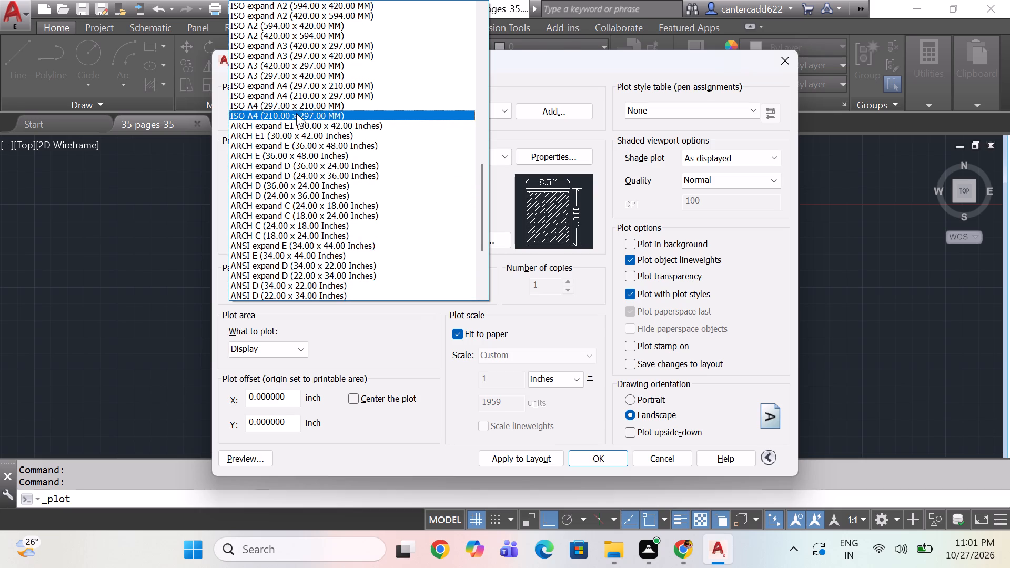
{"action": "left_click", "coordinate": [296, 113]}
Set the plot area to a window enclosing the whole pit section, the plate detail and the title.
{"action": "left_click", "coordinate": [289, 343]}
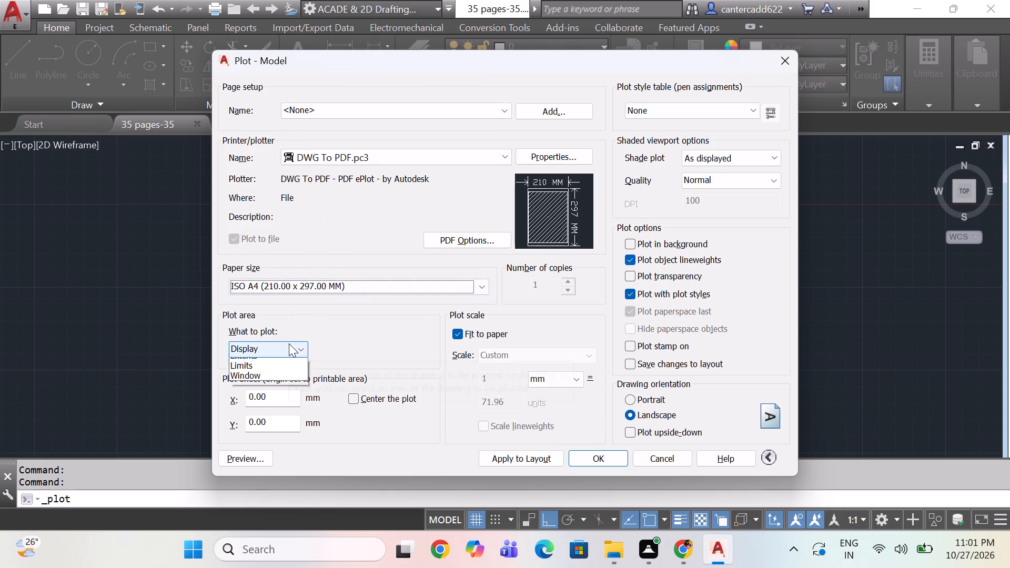
{"action": "left_click", "coordinate": [259, 387]}
{"action": "left_click", "coordinate": [279, 343]}
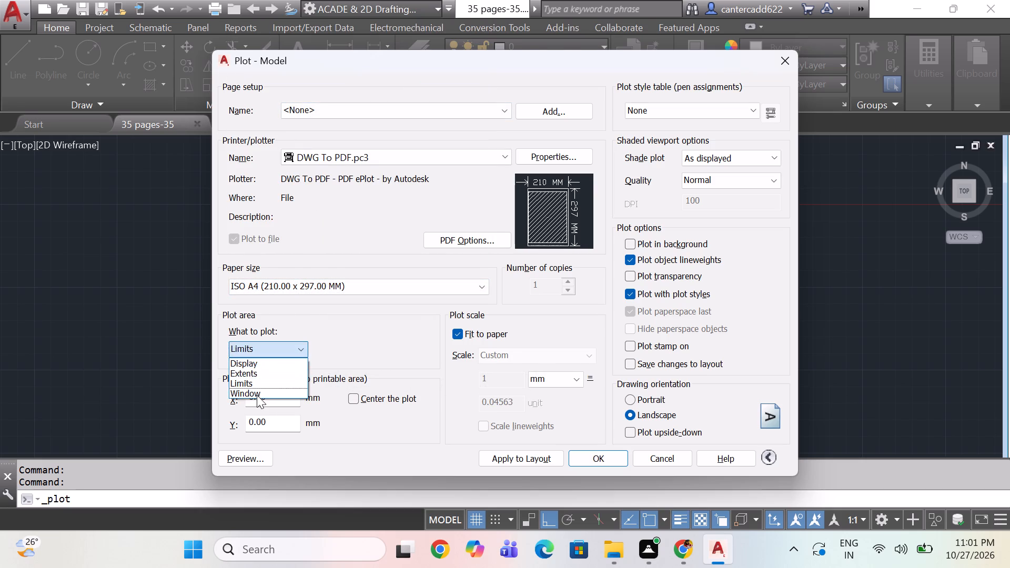
{"action": "left_click", "coordinate": [257, 395]}
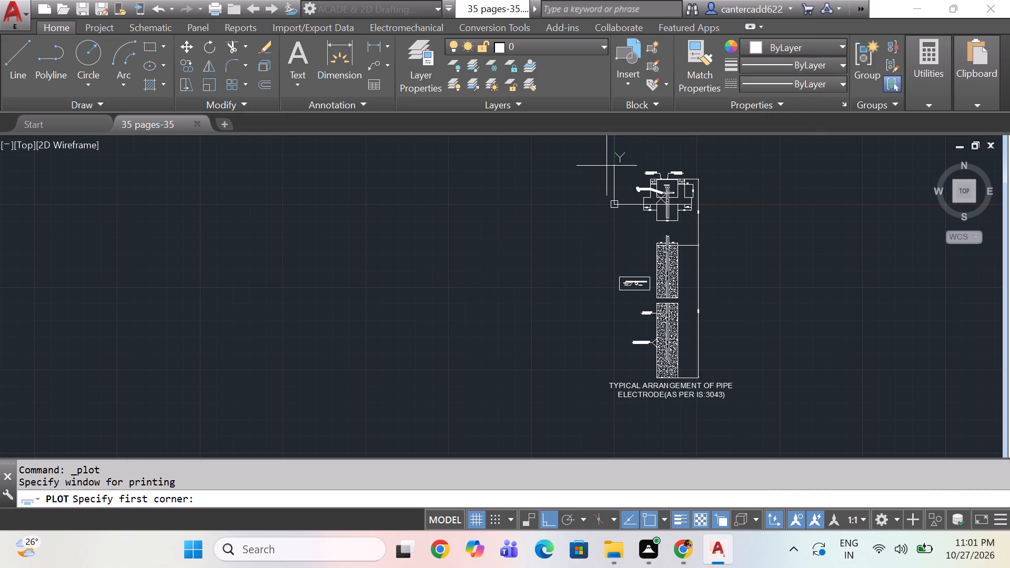
{"action": "left_click", "coordinate": [606, 162]}
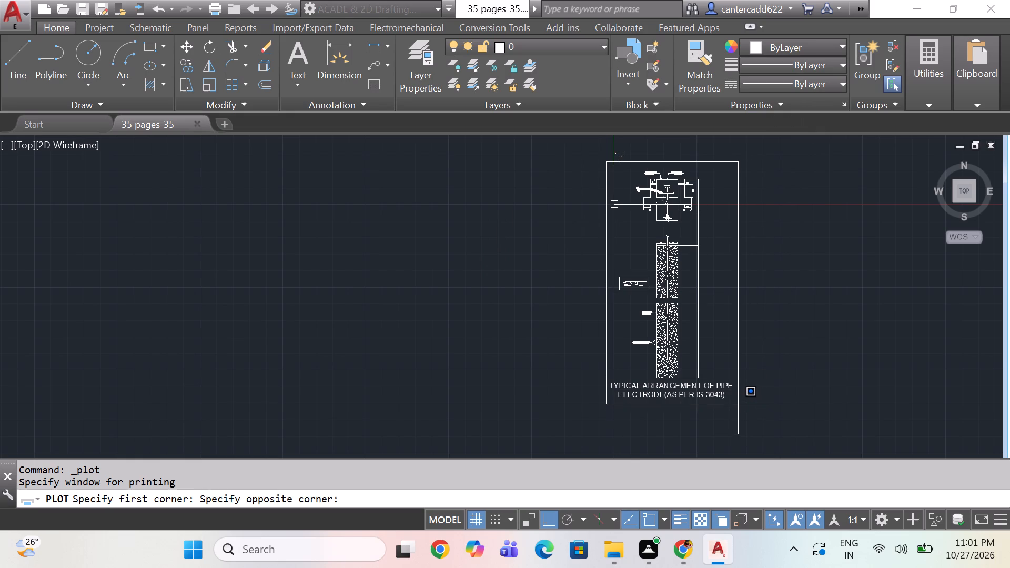
{"action": "left_click", "coordinate": [735, 403]}
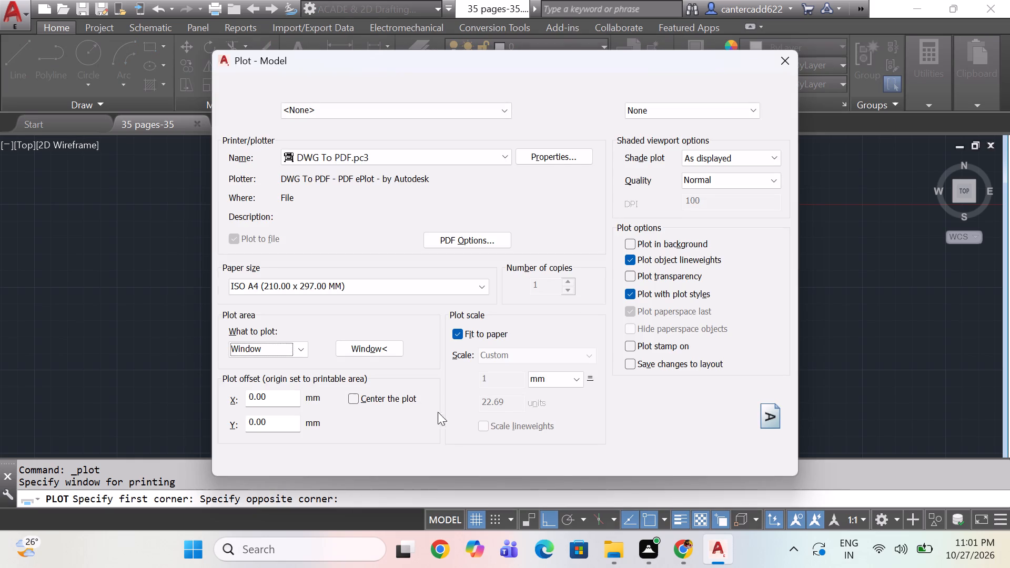
Centre the plot, set the drawing orientation to Portrait, and apply the settings to the layout.
{"action": "left_click", "coordinate": [399, 399]}
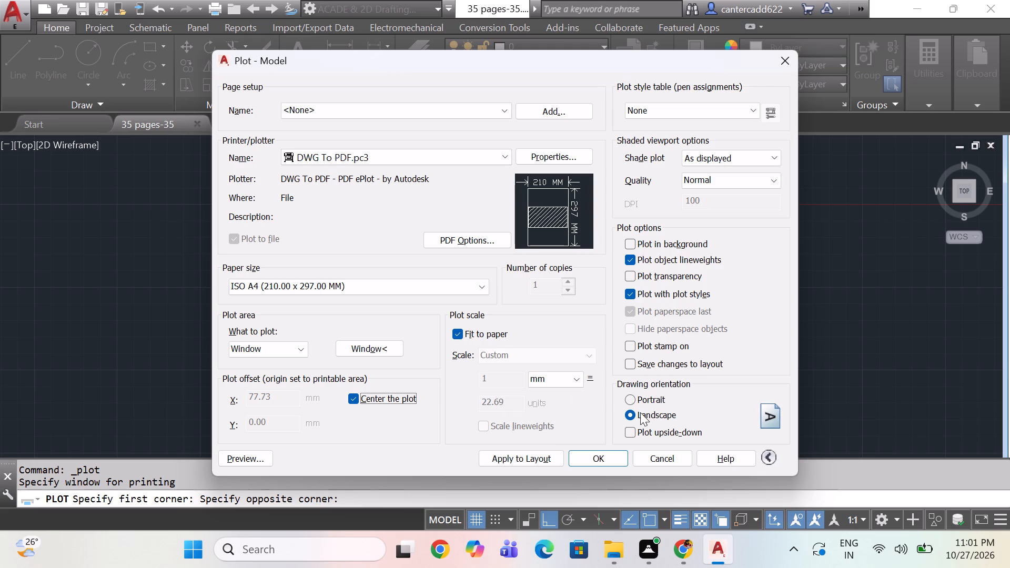
{"action": "left_click", "coordinate": [648, 398]}
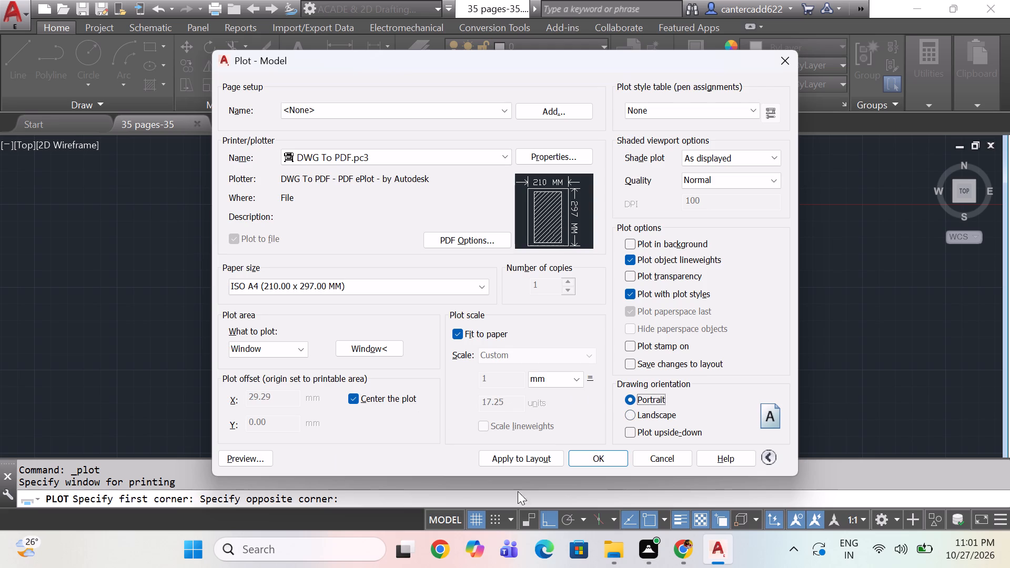
{"action": "left_click", "coordinate": [546, 460]}
Plot the drawing to 35 pages-35-Model.pdf in the clearsynth folder under projects on drive D.
{"action": "left_click", "coordinate": [599, 459]}
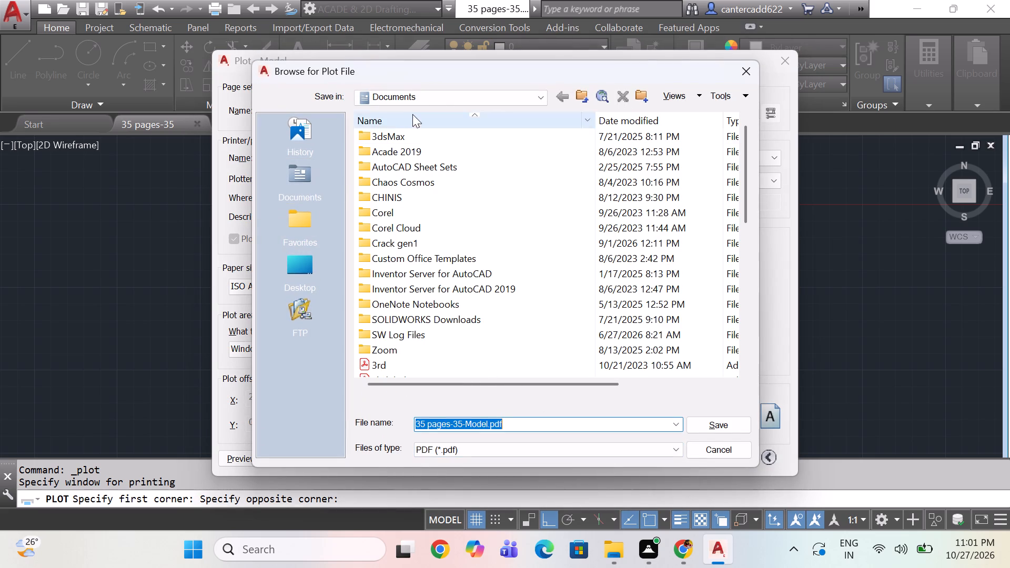
{"action": "left_click", "coordinate": [437, 94]}
{"action": "left_click", "coordinate": [449, 187]}
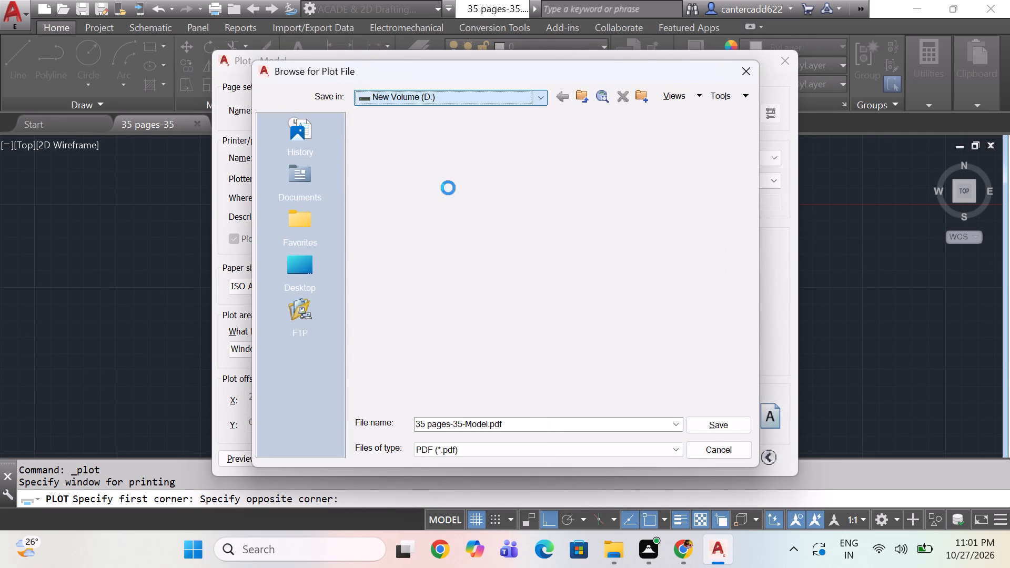
{"action": "double_click", "coordinate": [393, 348]}
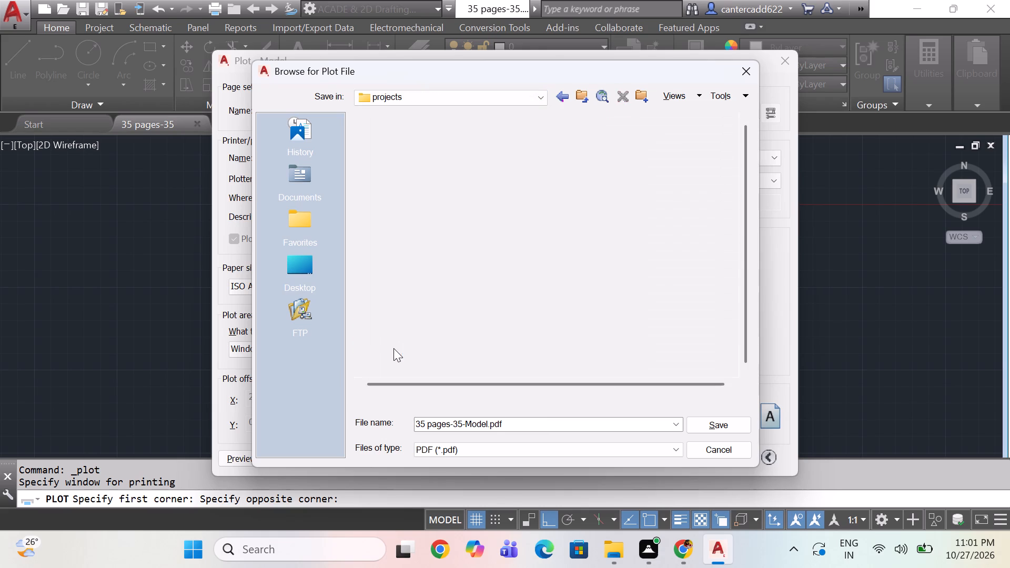
{"action": "double_click", "coordinate": [407, 188]}
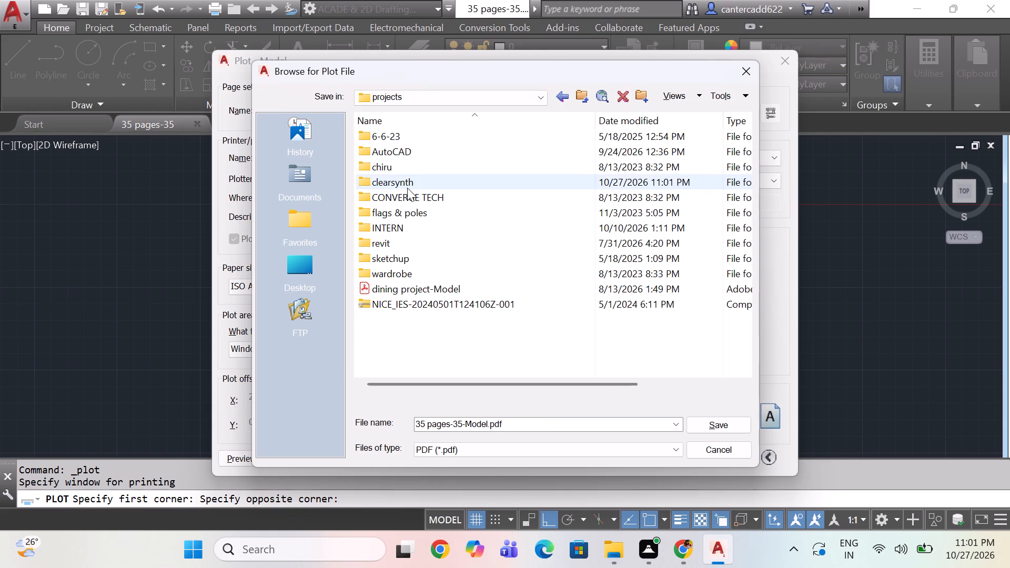
{"action": "left_click", "coordinate": [736, 427]}
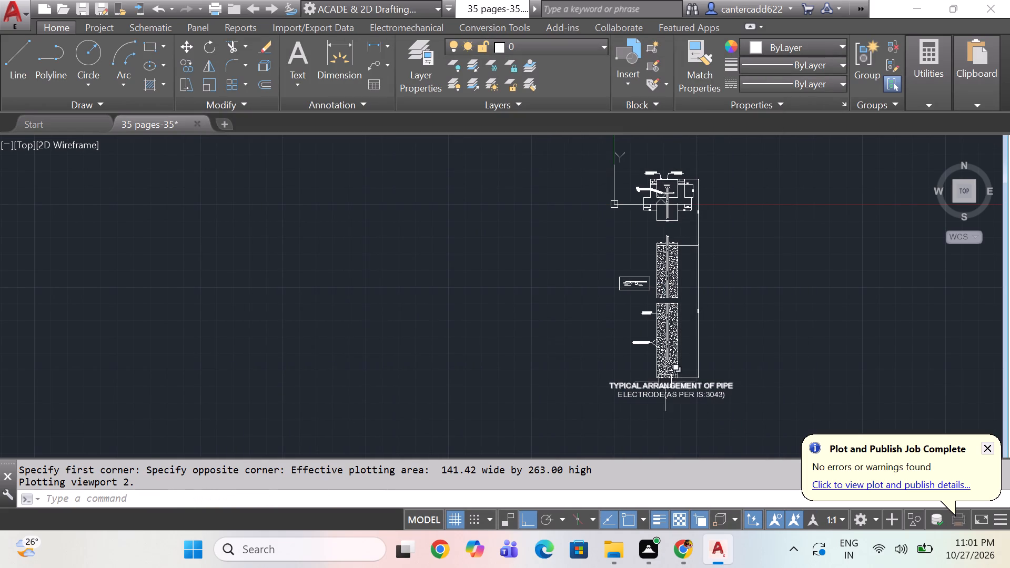
Save the drawing and close the plotted PDF in Acrobat.
{"action": "key", "text": "ctrl+s"}
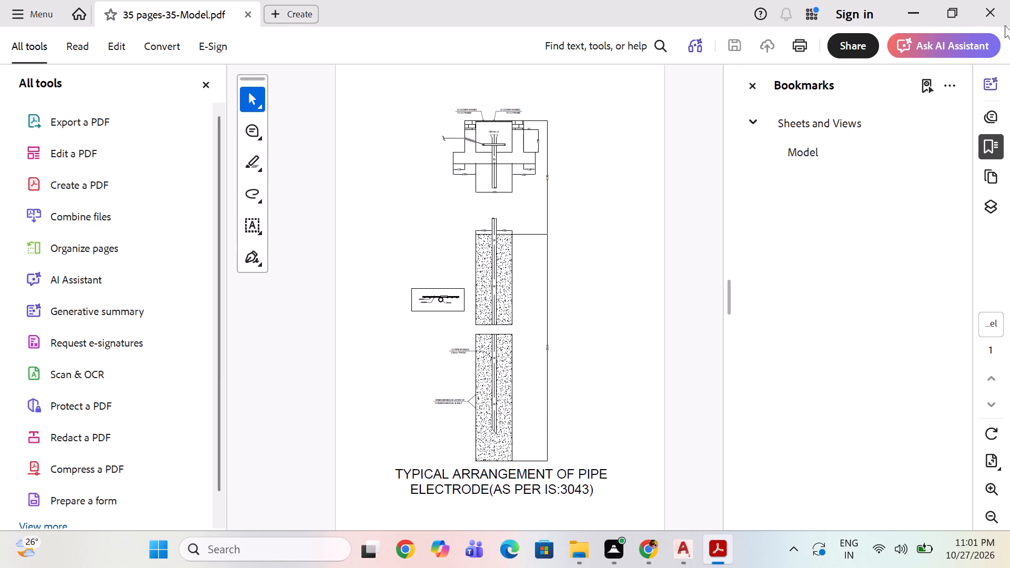
{"action": "left_click", "coordinate": [986, 11]}
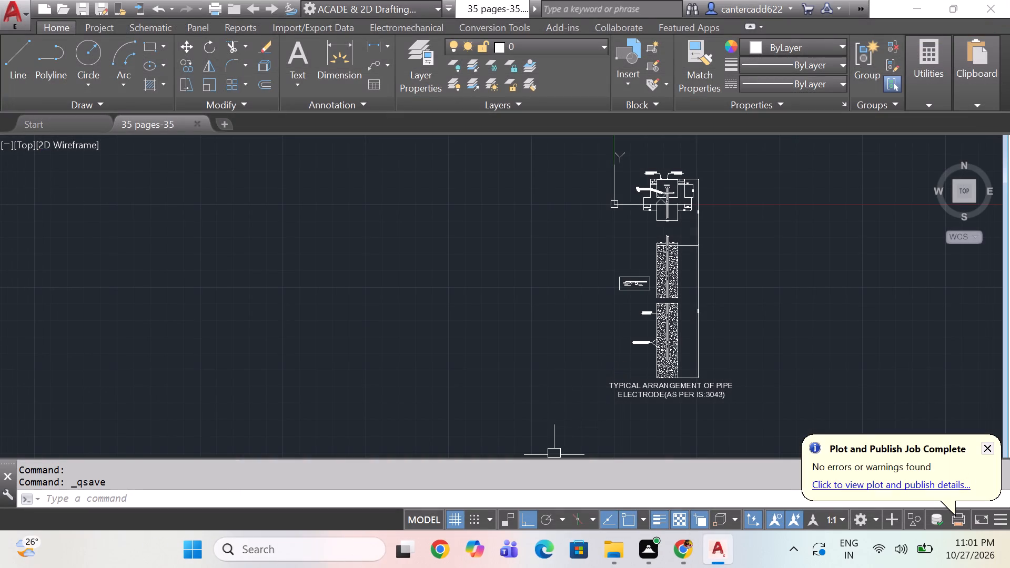
Turn off command logging with LOGFILEOFF.
{"action": "left_click", "coordinate": [534, 492]}
{"action": "type", "text": "LOGFIL"}
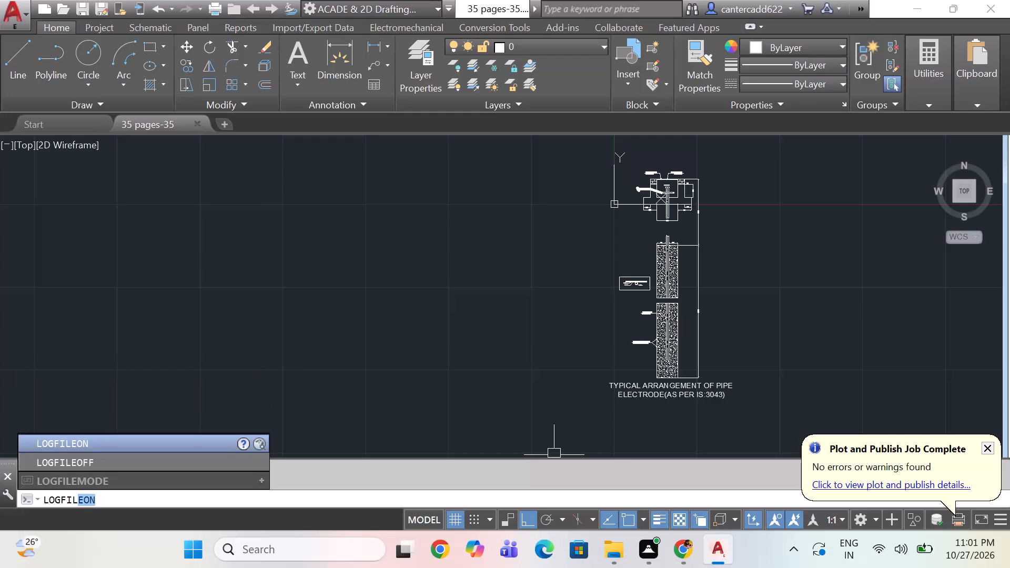
{"action": "type", "text": "OFF"}
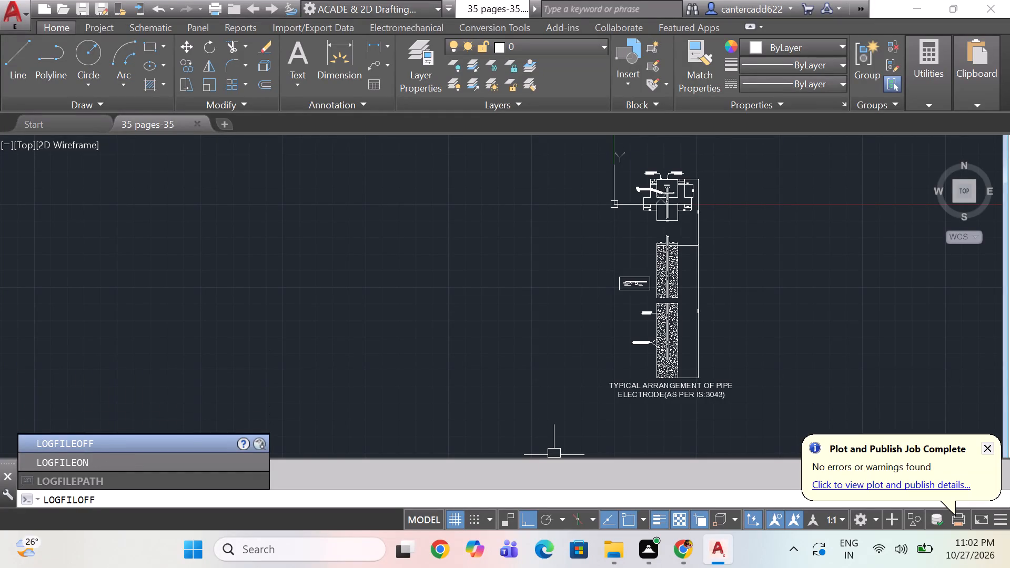
{"action": "key", "text": "Return"}
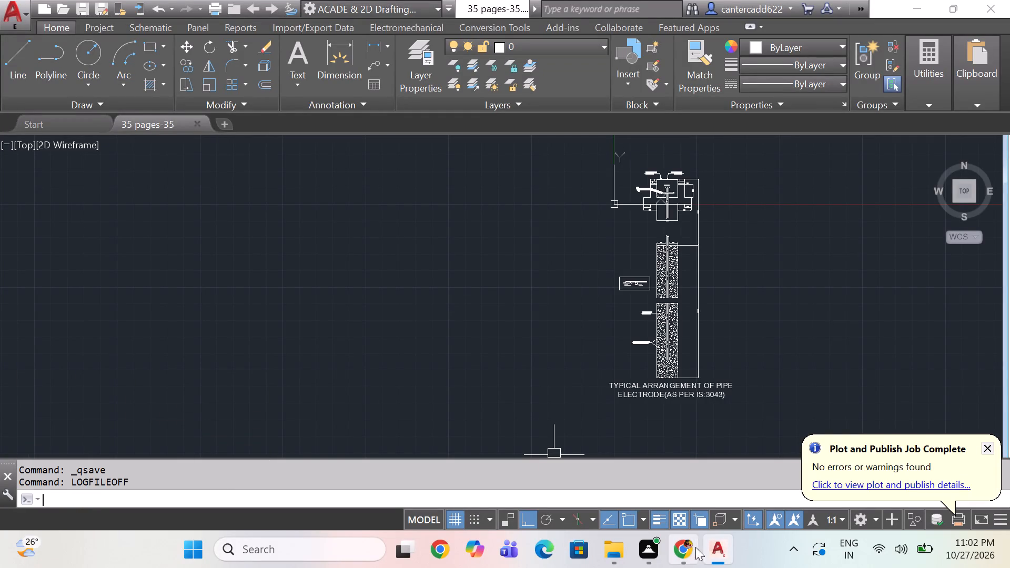